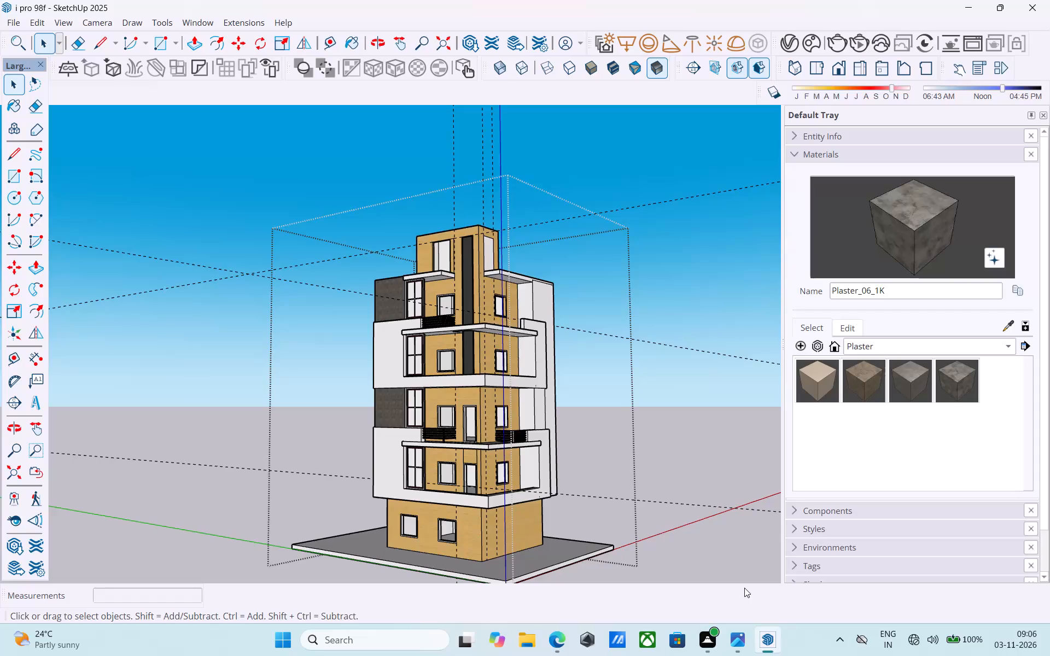
Connect the computer to the TECNO POVA 6 Neo 5G Wi-Fi network and return to the model.
click(907, 646)
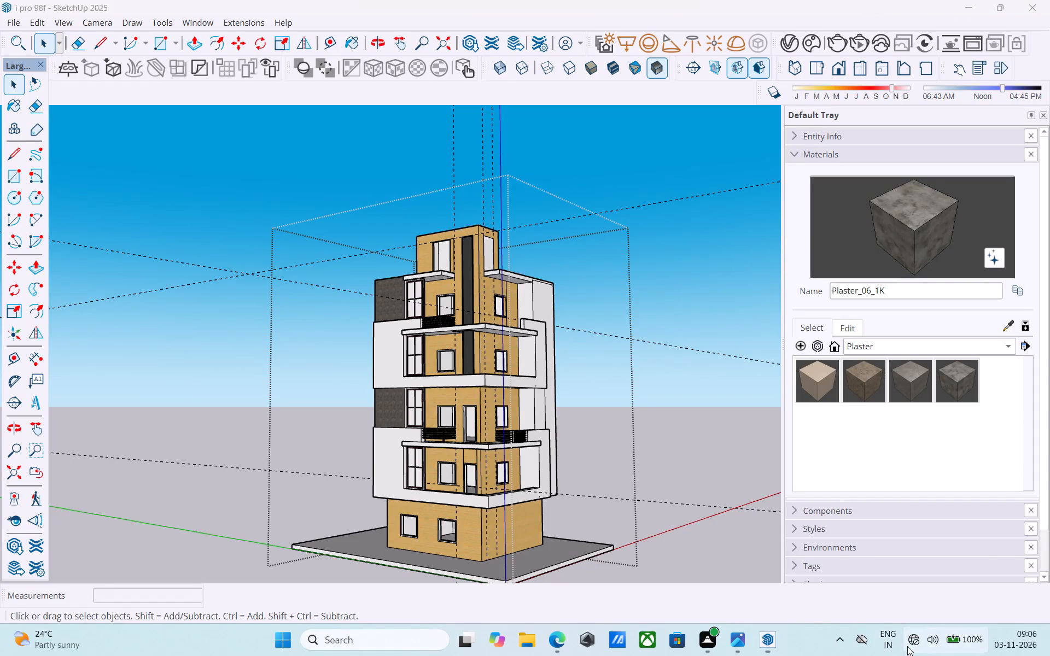
click(856, 386)
click(857, 388)
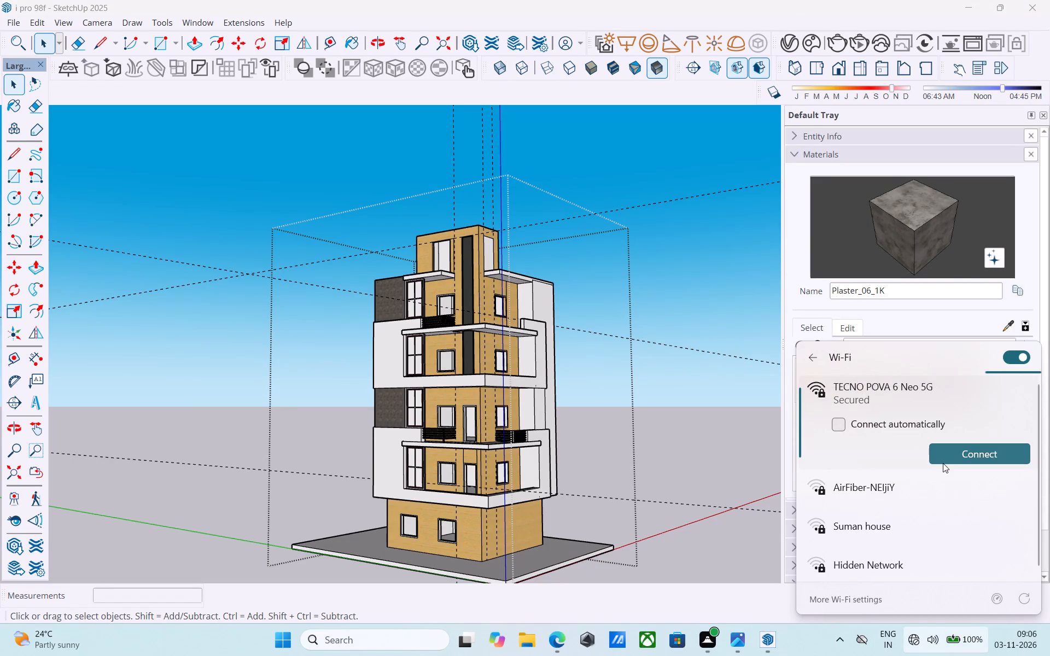
click(946, 456)
click(676, 447)
Examine the tower and the dashed construction guides around it from several sides.
scroll(591, 449, down, 5)
middle_drag(573, 454, 542, 535)
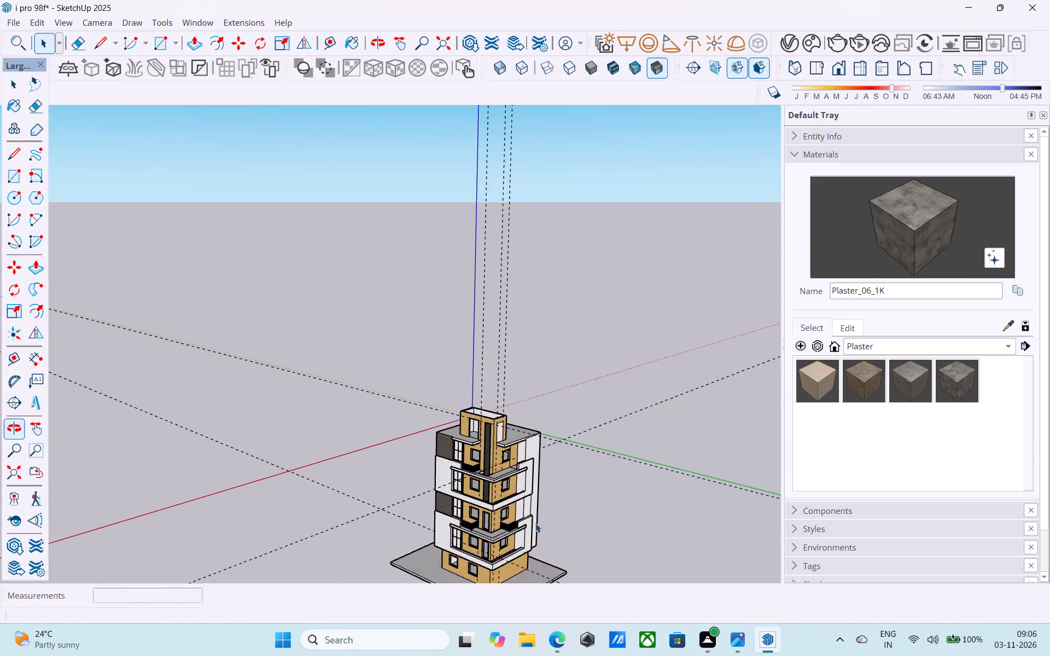
scroll(524, 507, up, 5)
double_click(482, 477)
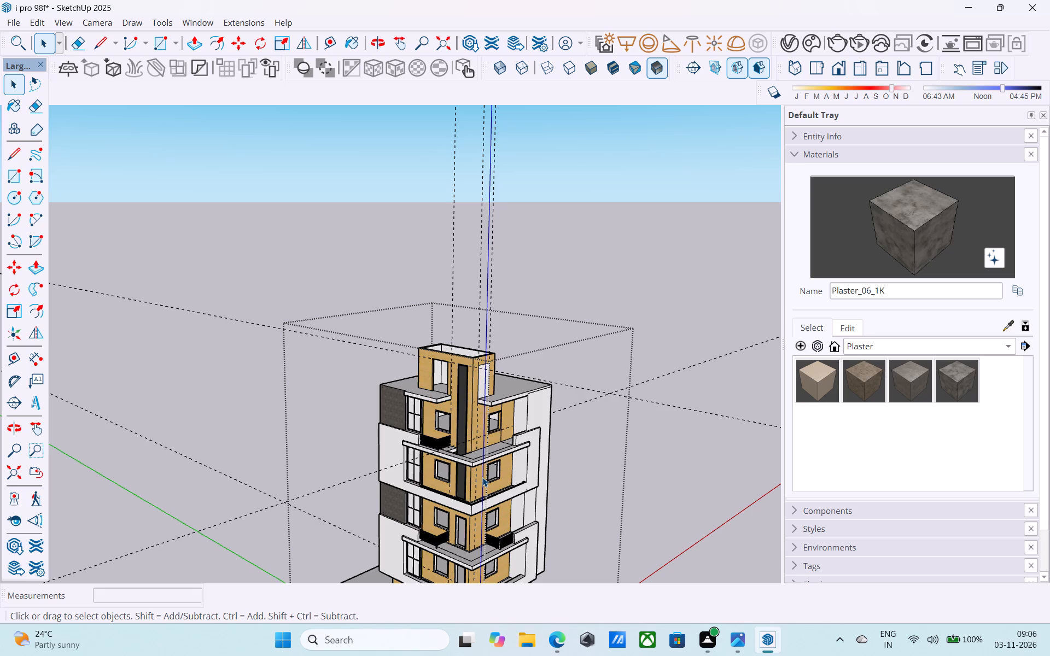
scroll(419, 454, down, 9)
middle_drag(372, 434, 396, 413)
scroll(394, 412, down, 9)
middle_drag(386, 389, 418, 415)
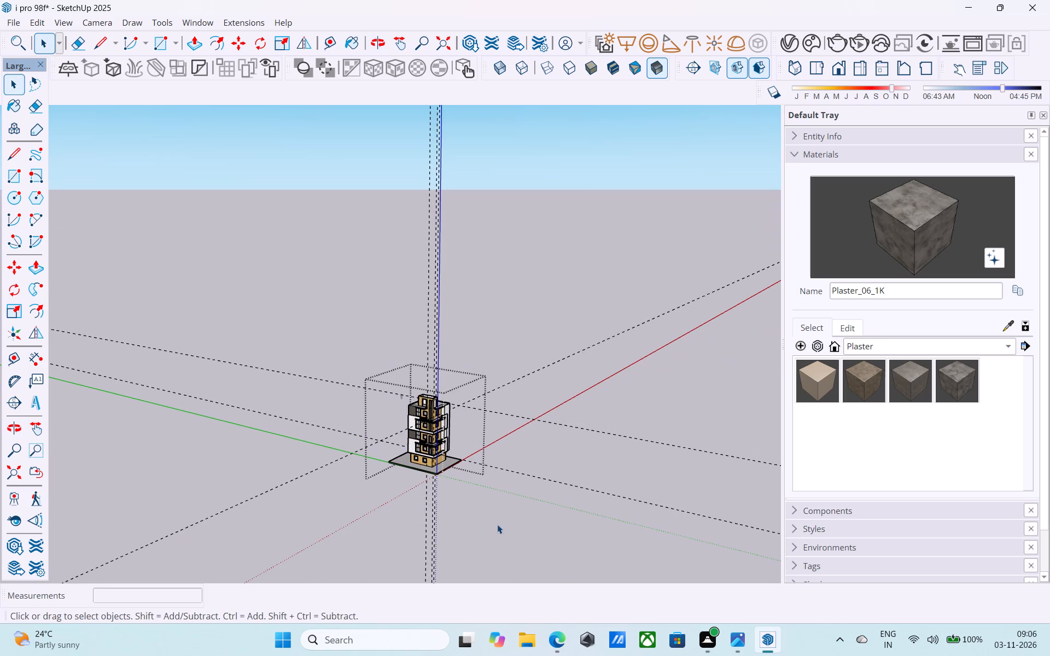
scroll(506, 507, up, 7)
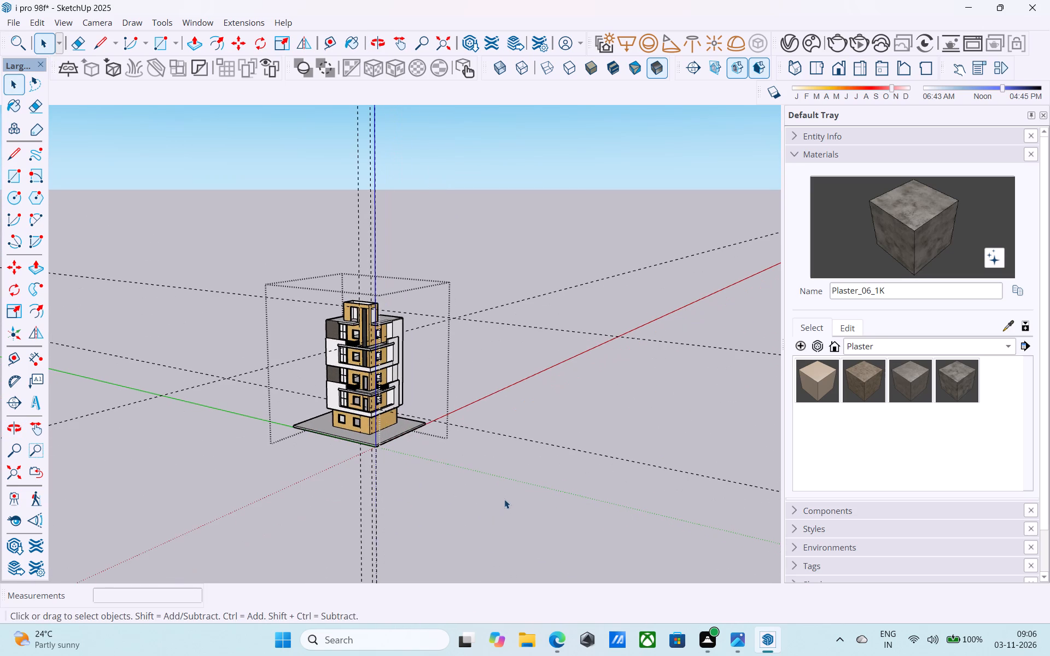
scroll(513, 497, down, 4)
middle_drag(511, 493, 615, 511)
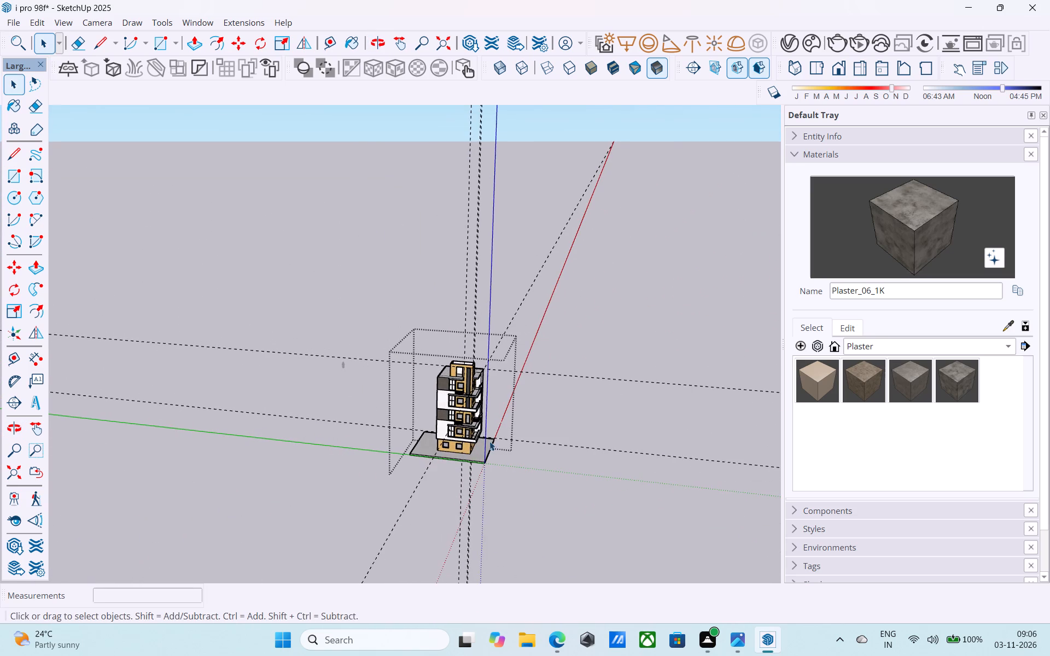
scroll(437, 401, up, 5)
scroll(468, 436, up, 5)
middle_drag(471, 437, 235, 366)
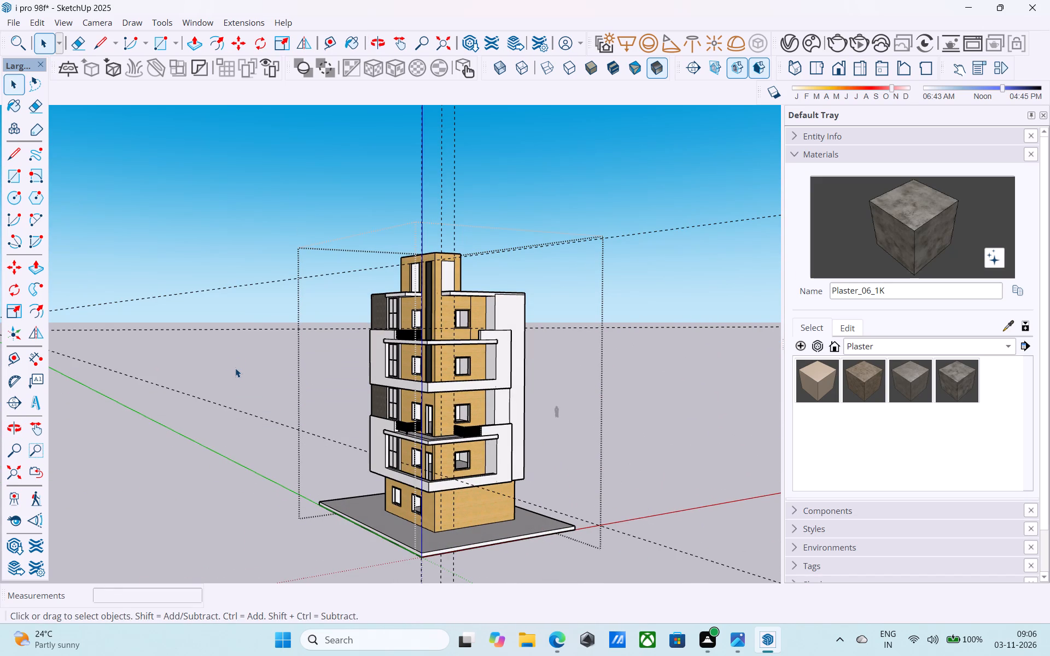
scroll(246, 327, down, 7)
middle_drag(246, 357, 625, 417)
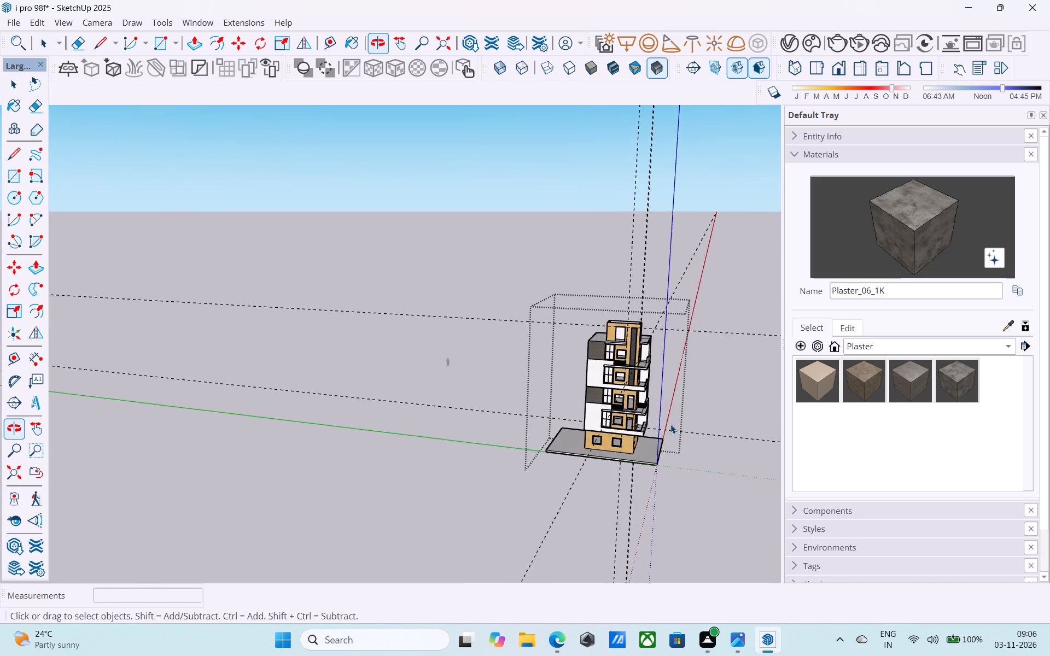
Erase the dashed construction guides running across the ground and vertically through the building.
scroll(693, 421, up, 10)
shift+middle_drag(621, 438, 614, 418)
scroll(585, 429, down, 4)
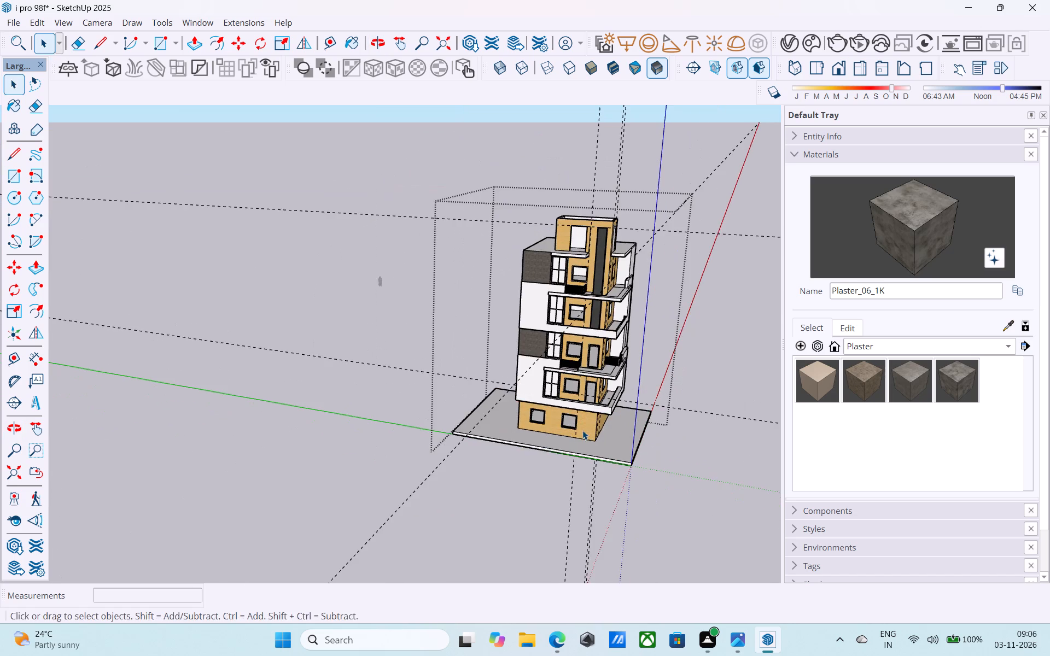
middle_drag(582, 430, 575, 426)
key(e)
drag(352, 173, 341, 243)
drag(334, 274, 370, 461)
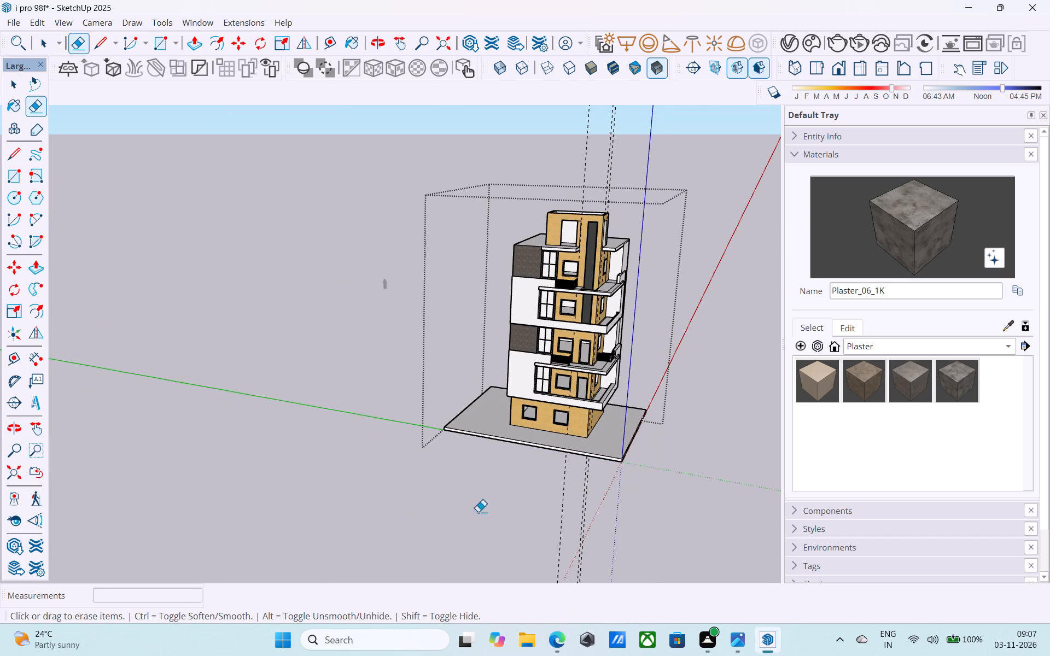
drag(619, 514, 430, 477)
drag(595, 508, 569, 506)
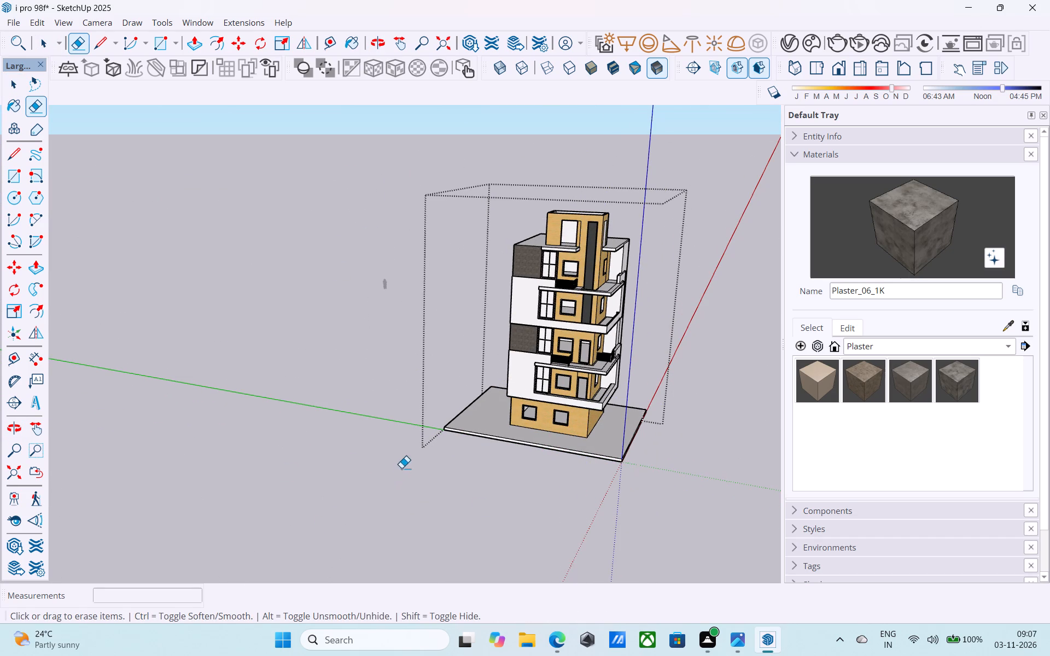
key(space)
Erase the stray vertical edge segments above and below the top-floor window on the brick side wall.
scroll(460, 438, down, 4)
shift+middle_drag(460, 438, 244, 415)
scroll(300, 367, up, 5)
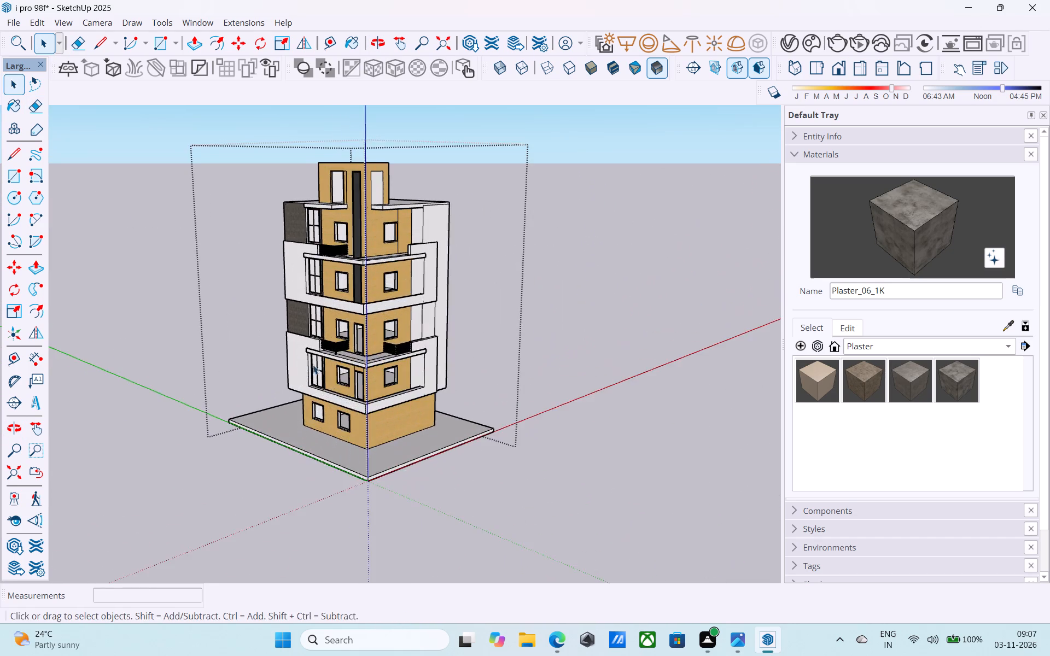
shift+middle_drag(349, 380, 137, 405)
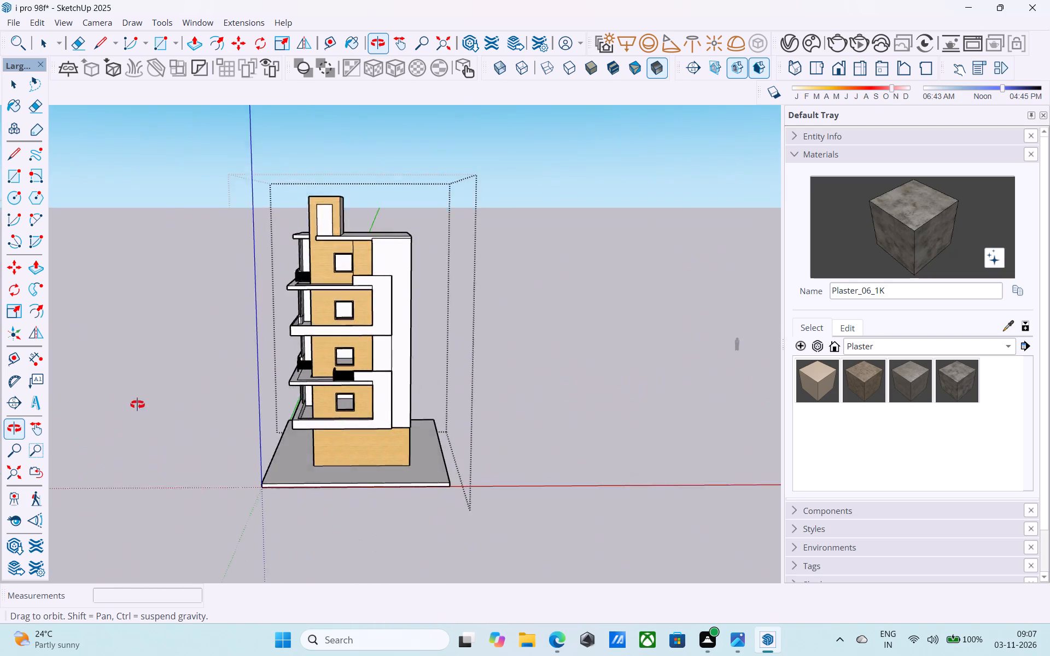
shift+middle_drag(137, 405, 358, 297)
scroll(369, 218, up, 12)
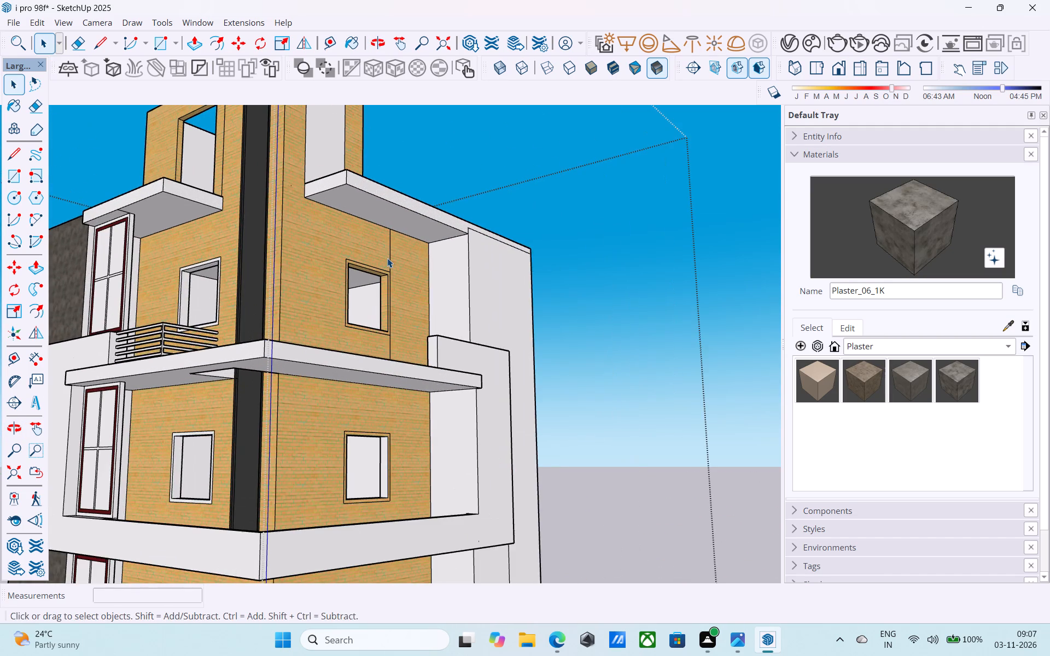
scroll(387, 258, up, 5)
key(e)
drag(387, 258, 401, 260)
click(390, 409)
Erase the two stray vertical edges above the door on the lowest balcony level.
scroll(398, 414, down, 4)
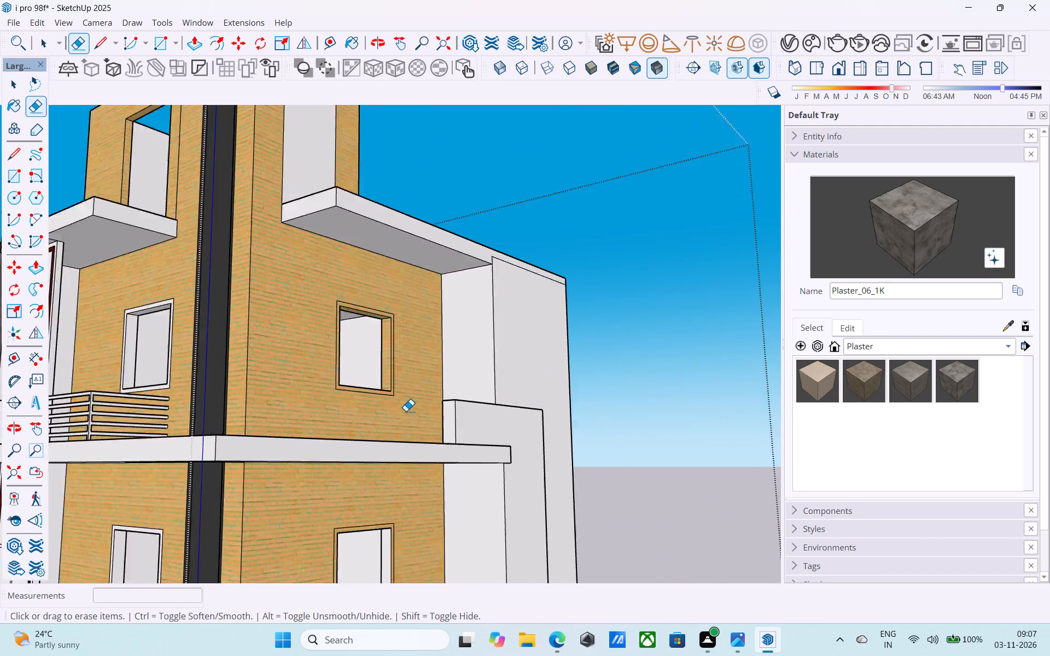
scroll(406, 411, down, 8)
shift+middle_drag(390, 516, 394, 373)
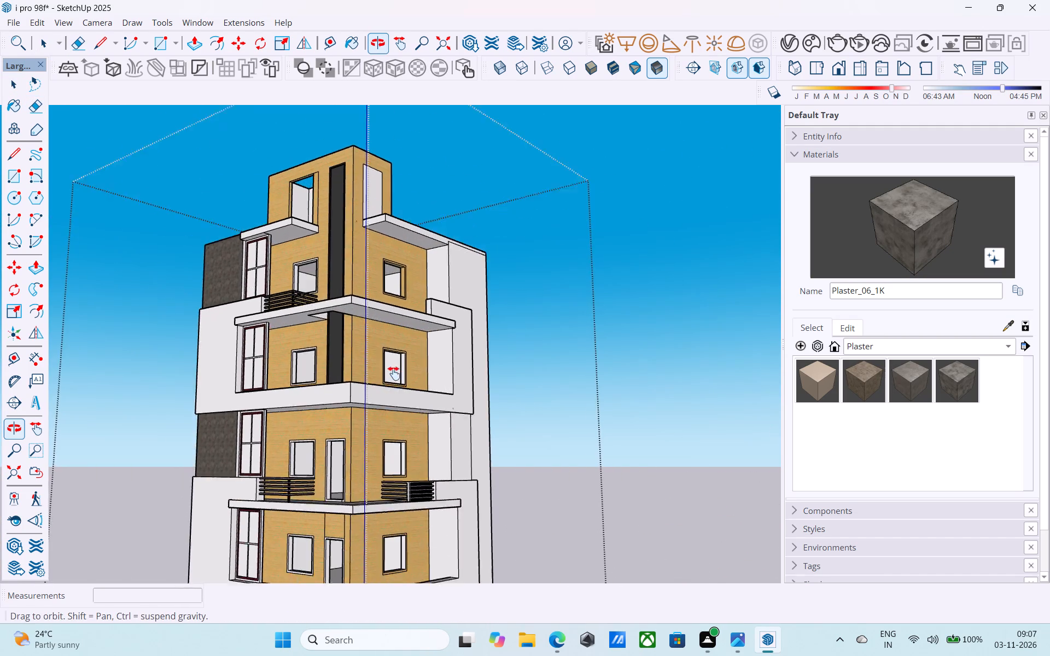
shift+middle_drag(394, 373, 393, 336)
shift+middle_drag(397, 533, 435, 435)
scroll(351, 374, up, 2)
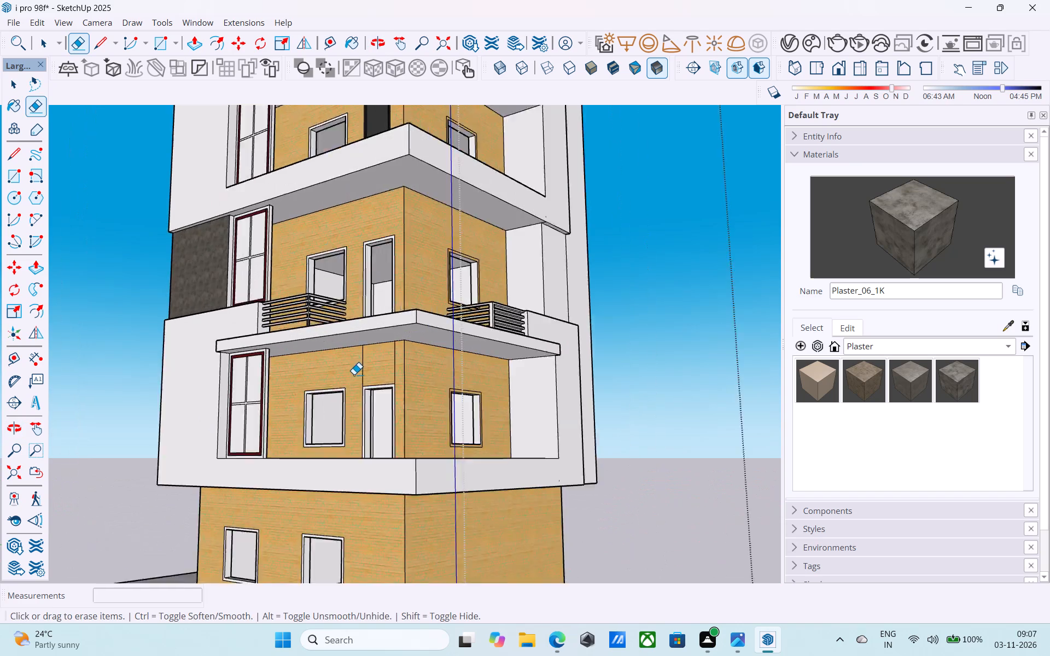
scroll(354, 374, up, 6)
drag(374, 370, 353, 360)
click(416, 372)
Examine the facades, roof and balconies from several angles for leftover edges.
scroll(410, 372, down, 9)
shift+middle_drag(410, 372, 526, 534)
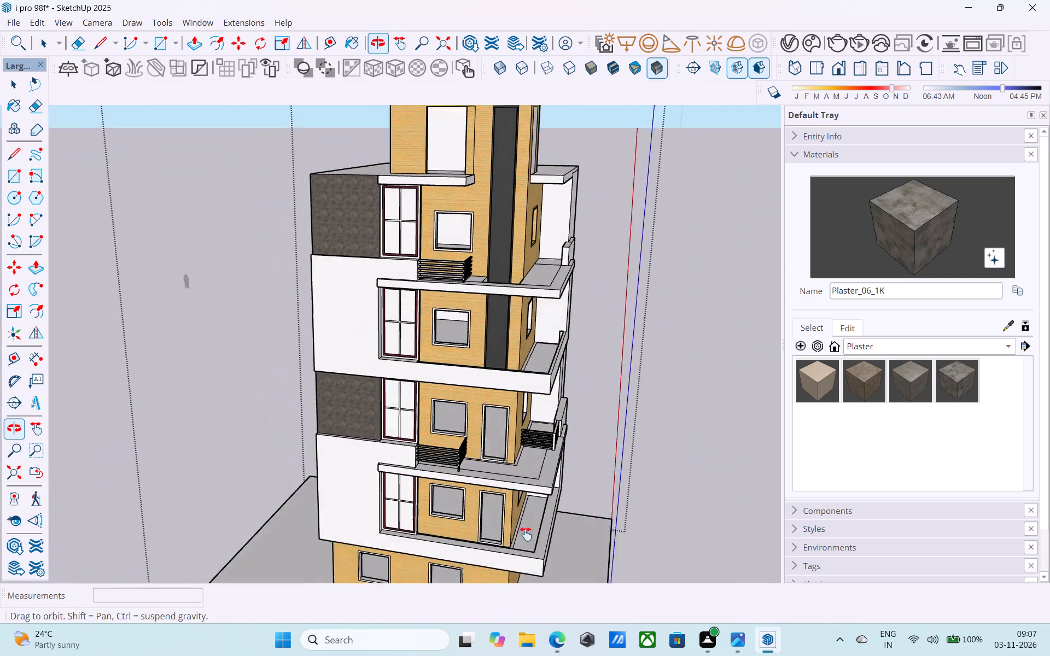
shift+middle_drag(526, 534, 530, 567)
scroll(503, 518, down, 4)
shift+middle_drag(492, 528, 484, 555)
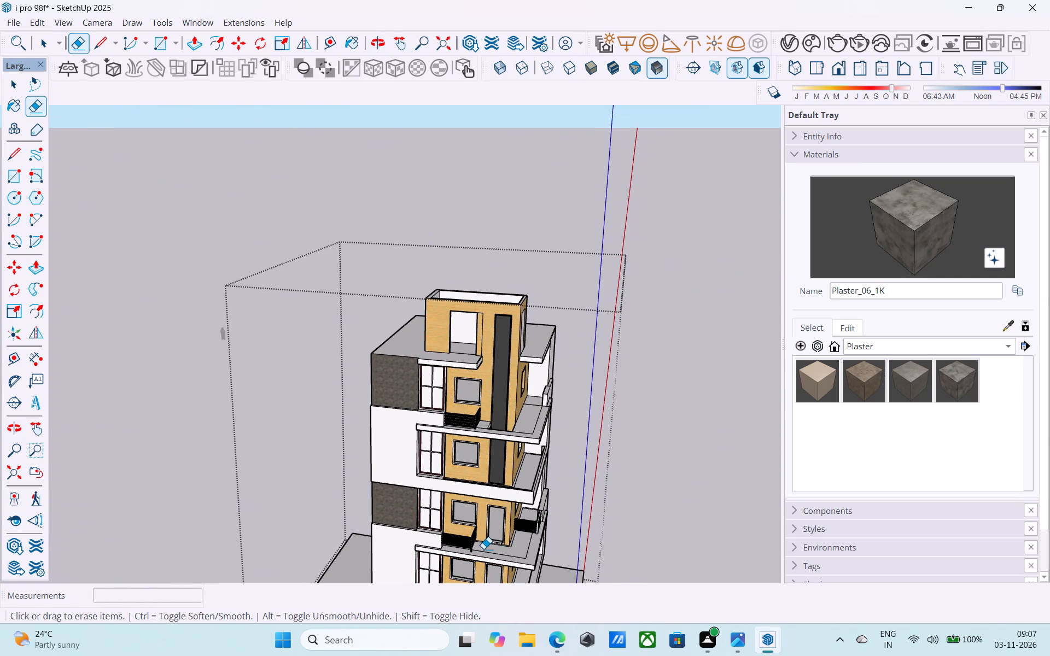
scroll(481, 547, down, 4)
middle_drag(472, 534, 282, 487)
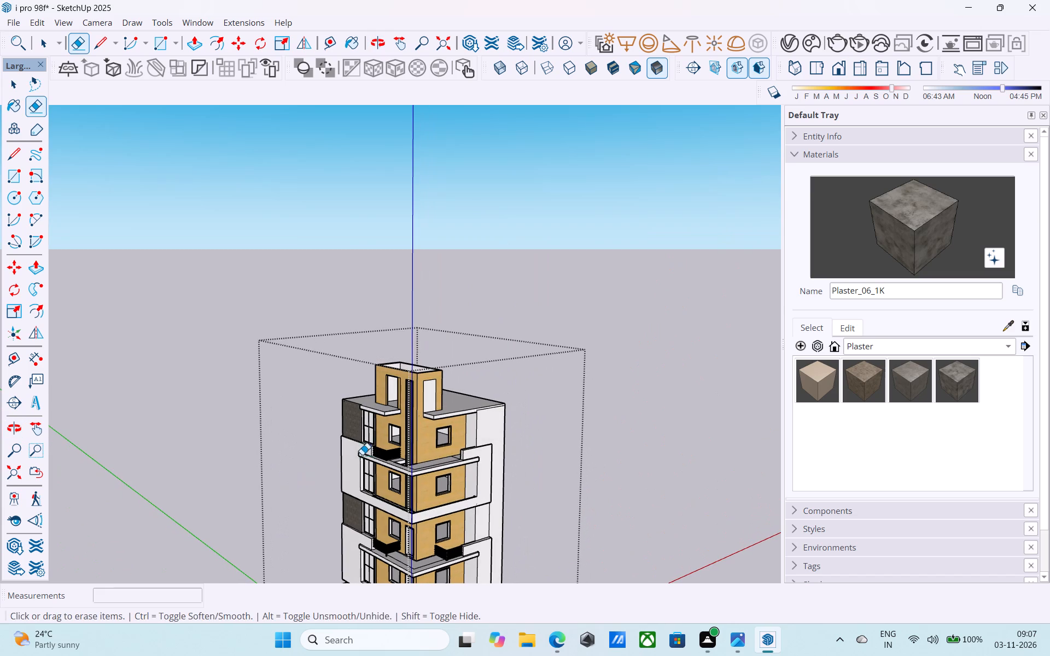
middle_drag(390, 450, 442, 444)
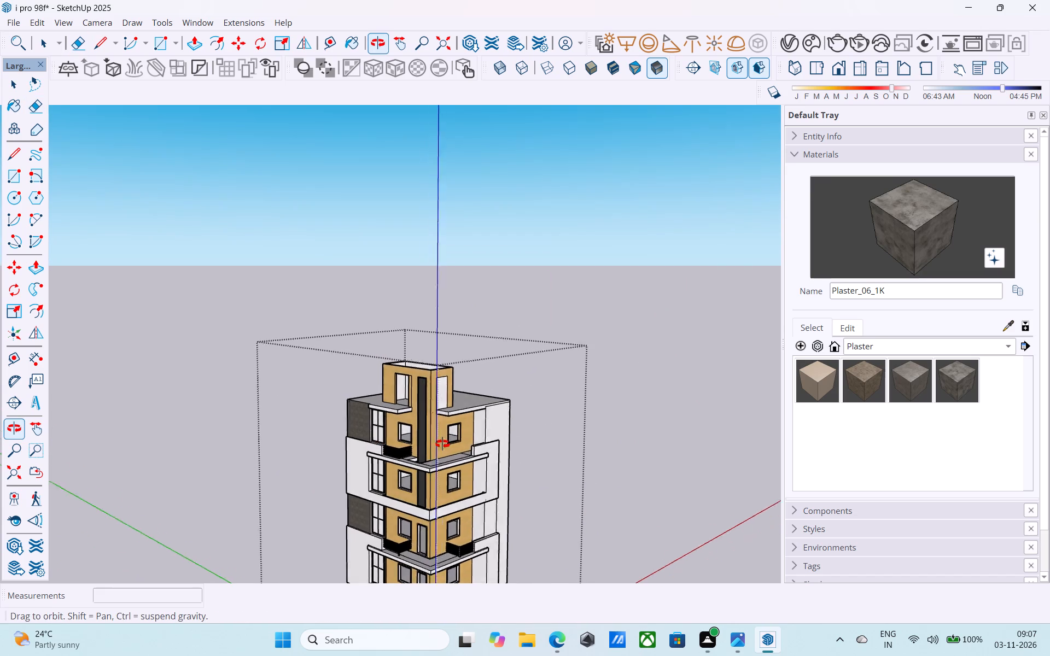
middle_drag(442, 444, 468, 456)
scroll(455, 462, down, 5)
middle_drag(454, 465, 387, 409)
scroll(341, 494, up, 3)
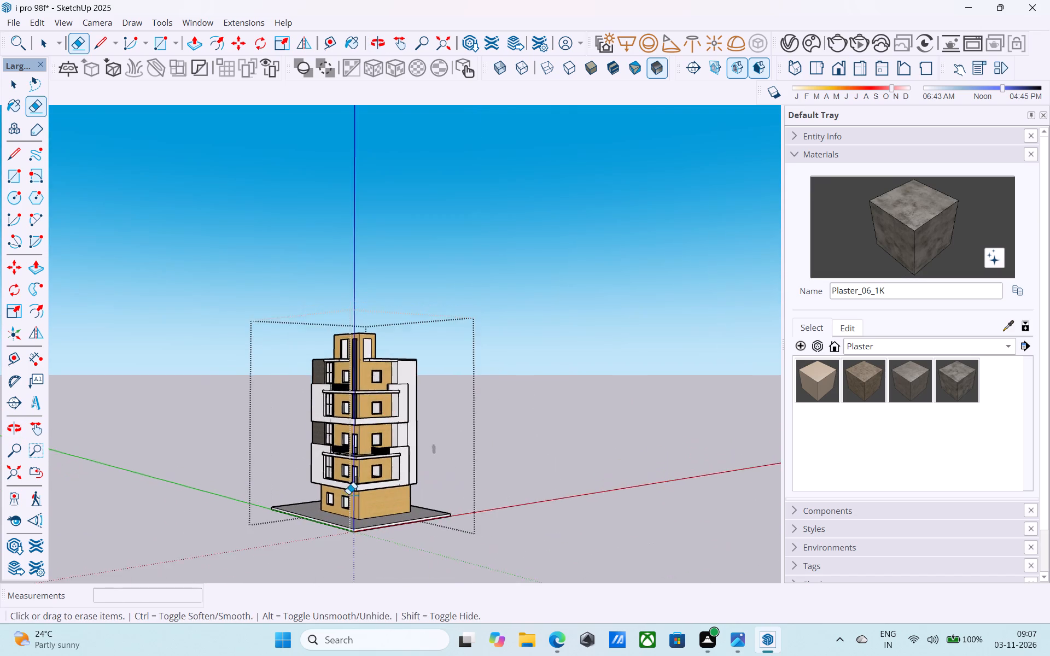
scroll(348, 494, up, 4)
middle_drag(417, 419, 427, 484)
Erase the dividing edges where one side's horizontal rails meet the corner post of the side balcony railing.
scroll(421, 445, up, 9)
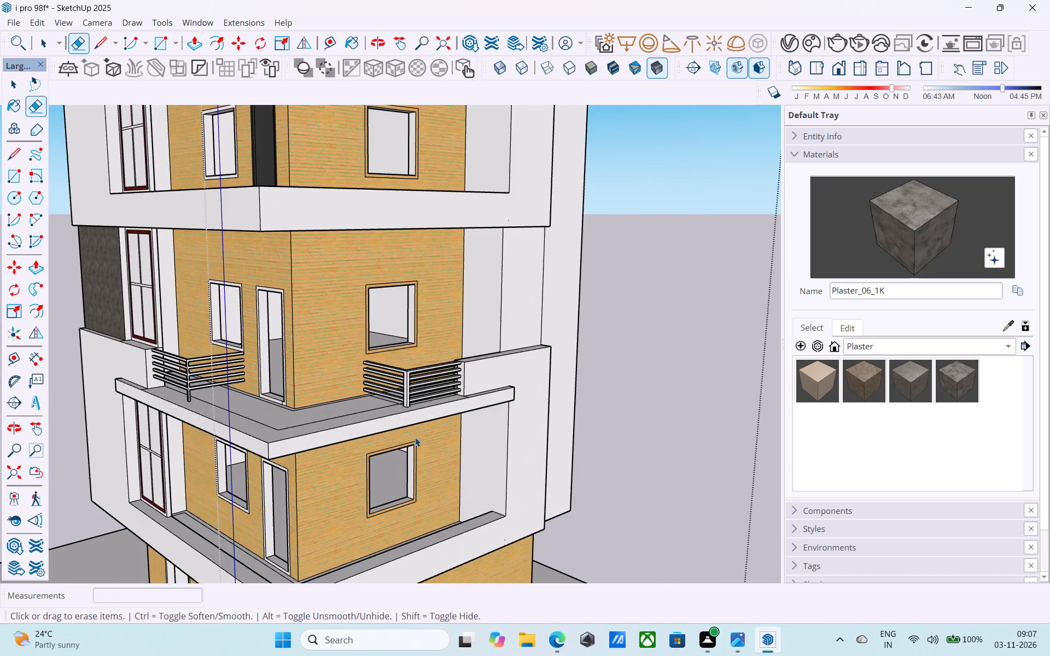
key(space)
scroll(408, 403, up, 15)
click(401, 342)
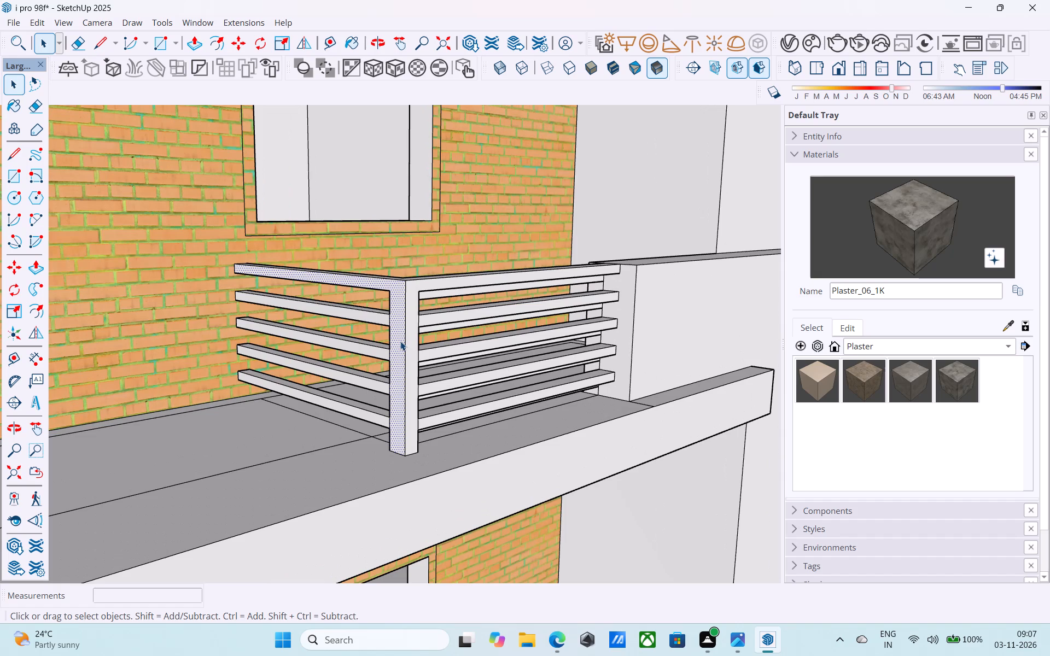
shift+click(411, 341)
middle_drag(409, 339, 404, 337)
scroll(404, 337, up, 2)
key(e)
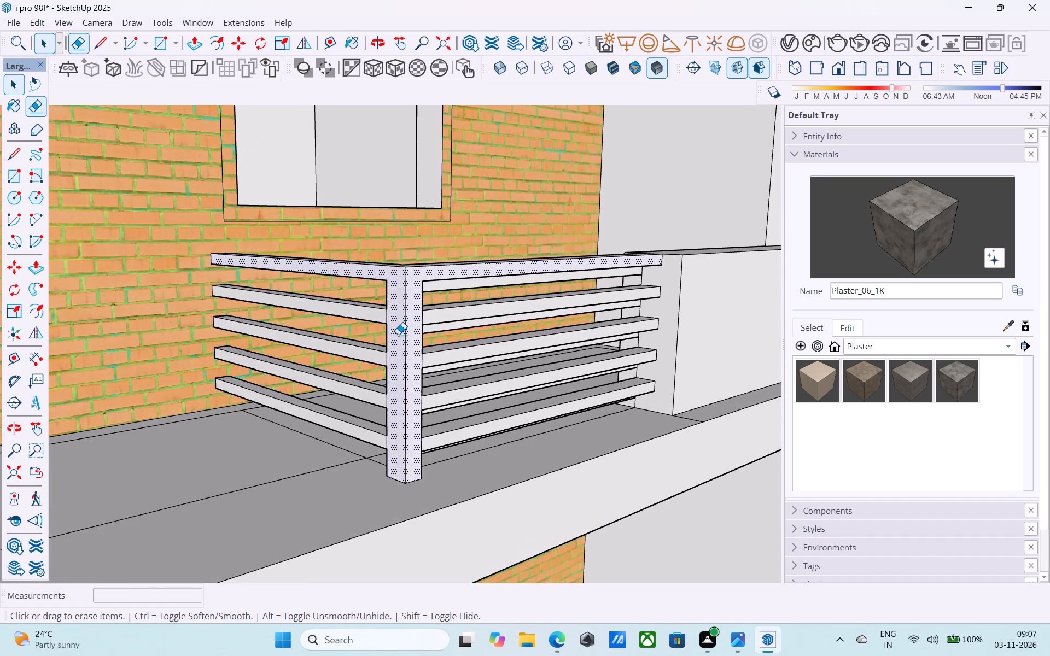
scroll(369, 315, up, 9)
drag(443, 294, 448, 298)
scroll(441, 302, down, 5)
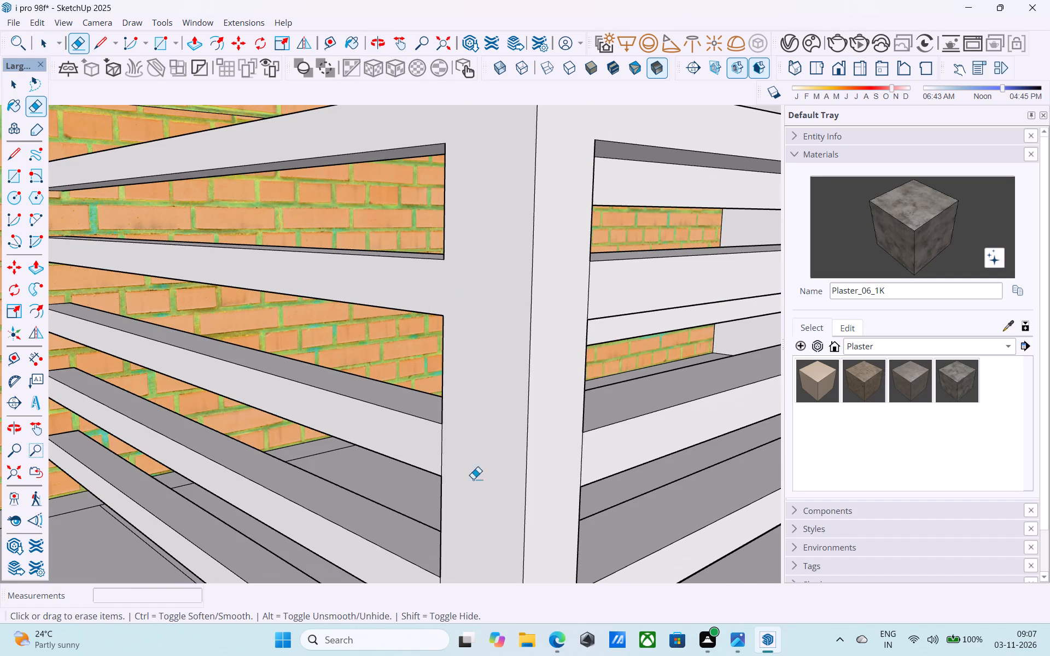
click(445, 460)
scroll(437, 478, down, 1)
shift+middle_drag(440, 483, 421, 329)
drag(427, 429, 421, 425)
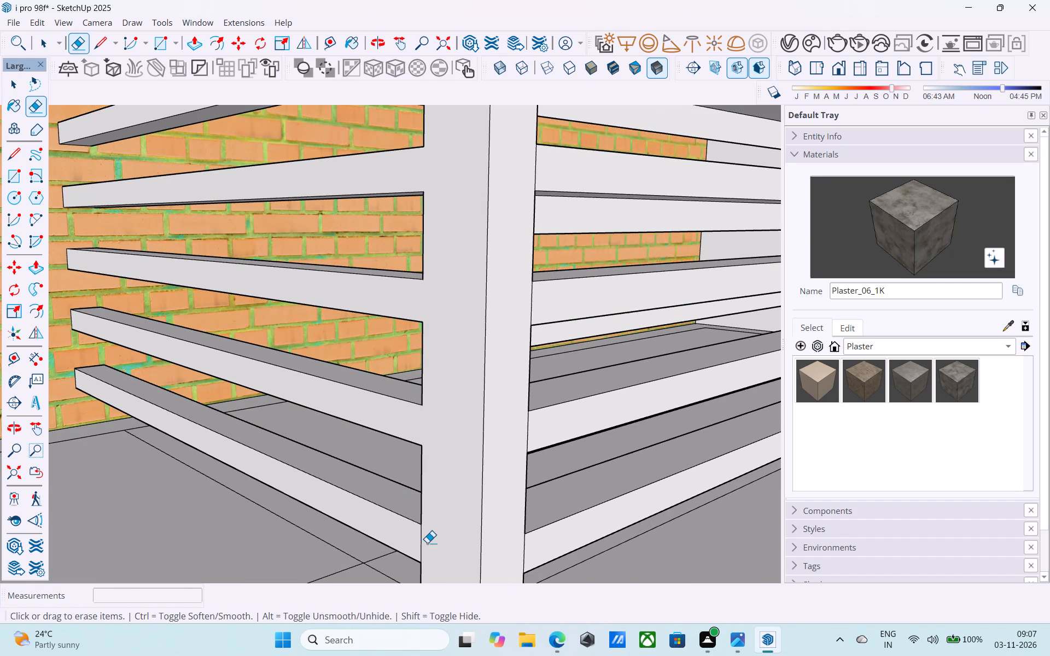
drag(427, 543, 406, 538)
Erase the dividing edges where the other side's horizontal rails meet the same railing corner post.
drag(532, 554, 522, 553)
drag(536, 434, 523, 429)
drag(541, 304, 534, 300)
middle_drag(518, 304, 492, 433)
drag(510, 448, 501, 442)
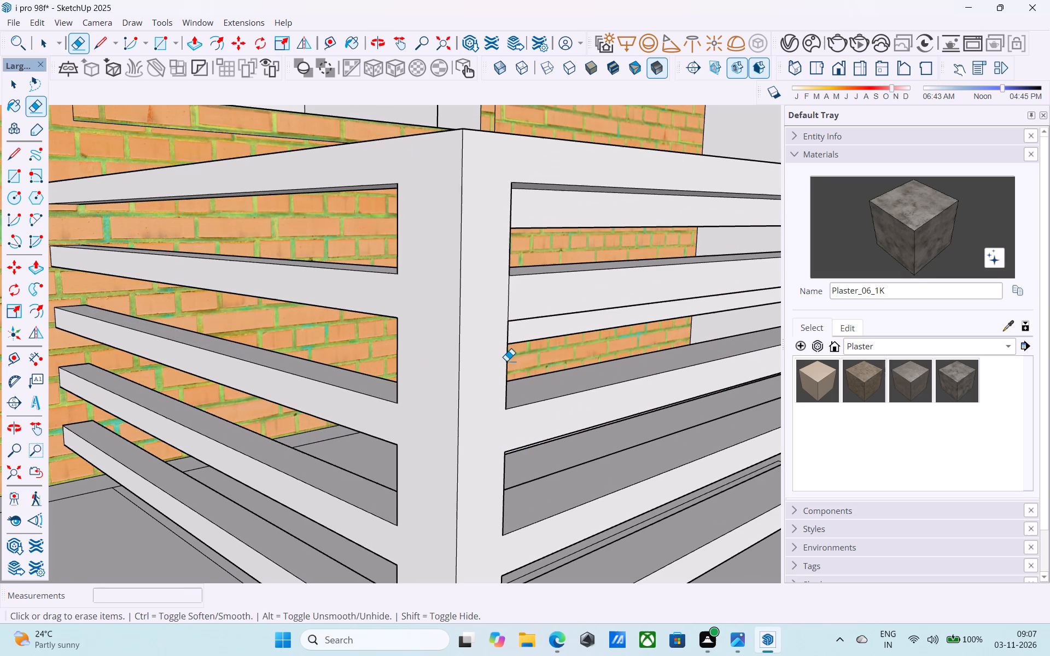
drag(509, 306, 503, 302)
Erase the leftover face strips beneath the horizontal rails on one inner side of the corner railing, down to the lowest rail.
middle_drag(511, 303, 0, 537)
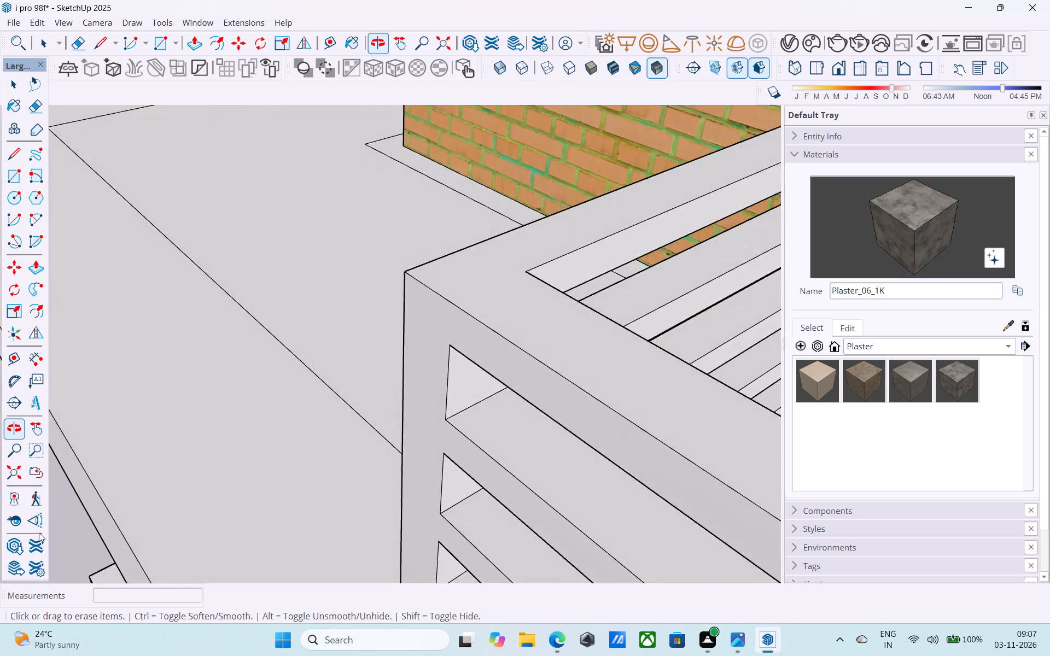
middle_drag(394, 516, 283, 458)
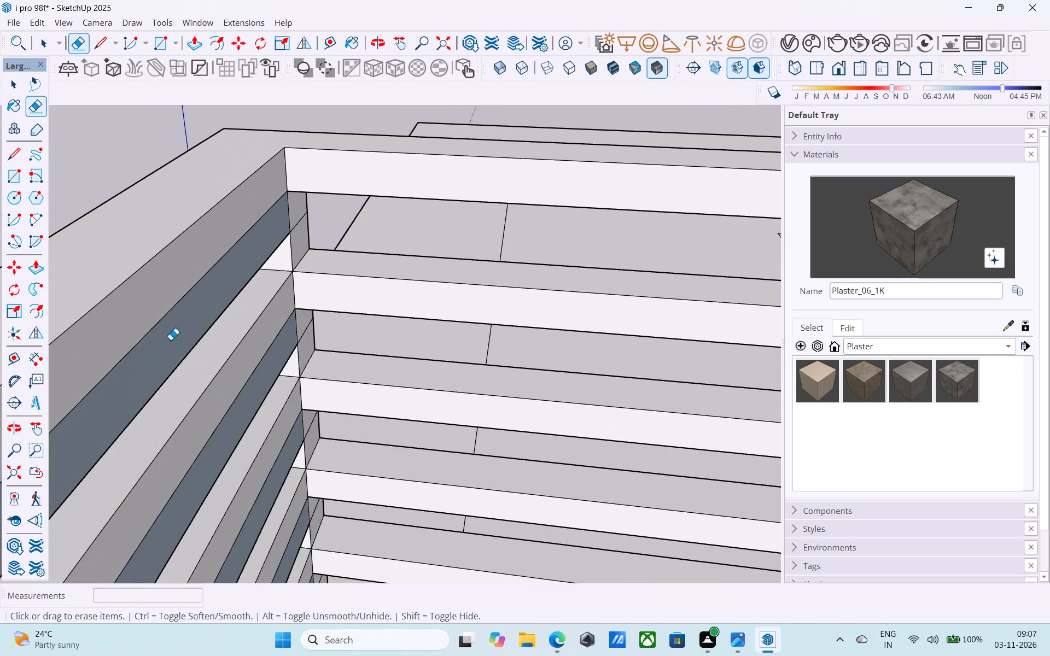
key(space)
middle_drag(174, 342, 532, 203)
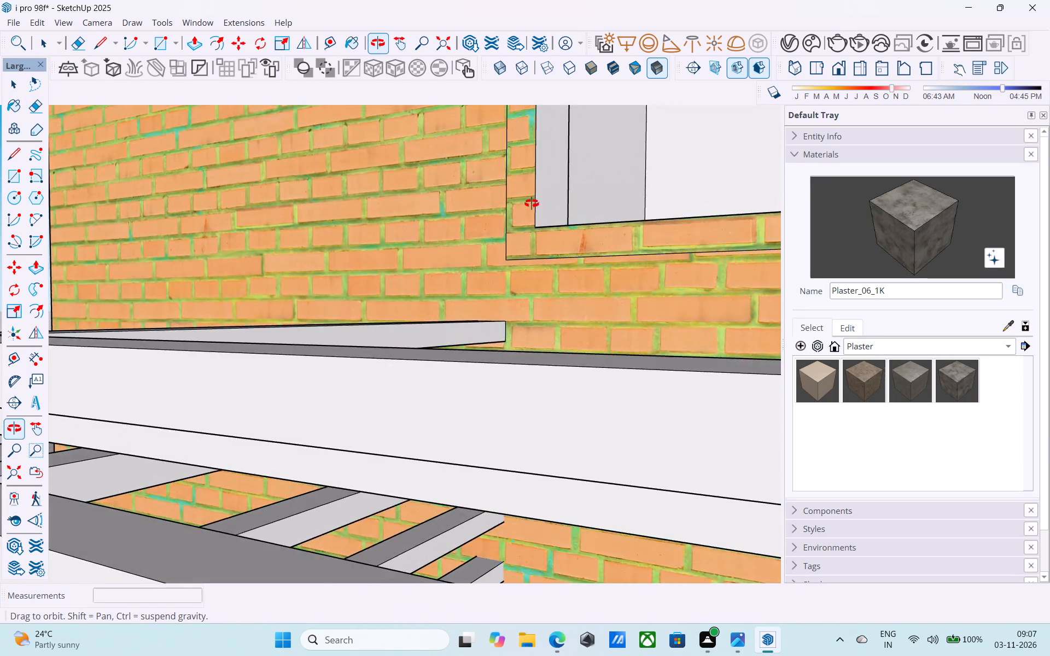
middle_drag(532, 203, 159, 273)
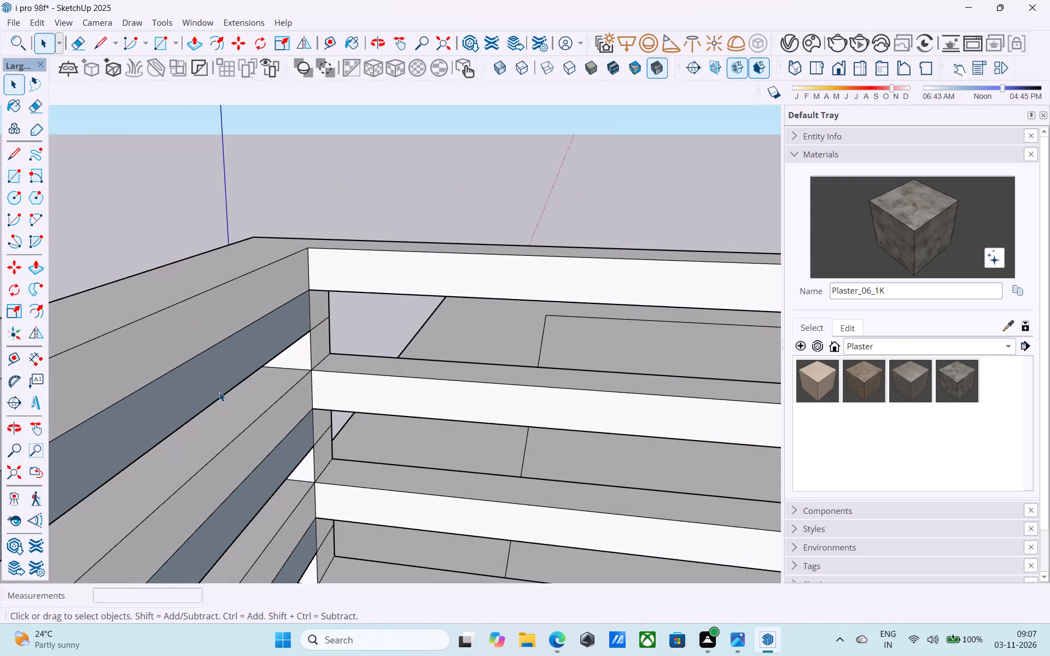
click(216, 388)
middle_drag(216, 388, 218, 393)
key(e)
click(220, 395)
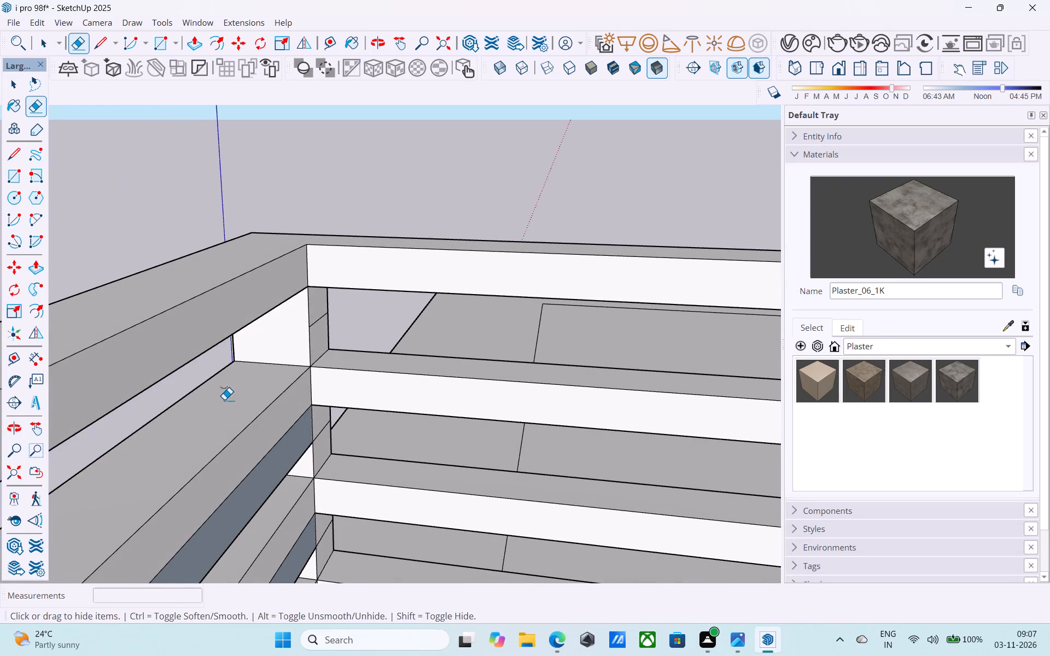
shift+middle_drag(224, 400, 235, 278)
click(245, 409)
middle_drag(275, 446, 273, 386)
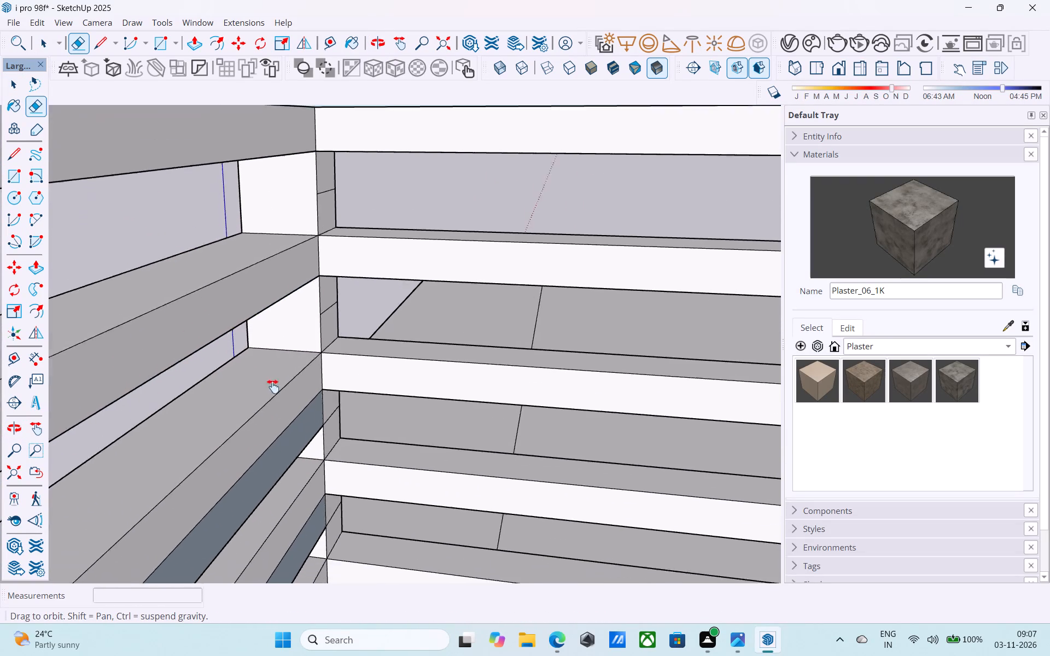
middle_drag(273, 386, 283, 298)
click(271, 383)
shift+middle_drag(278, 405, 288, 266)
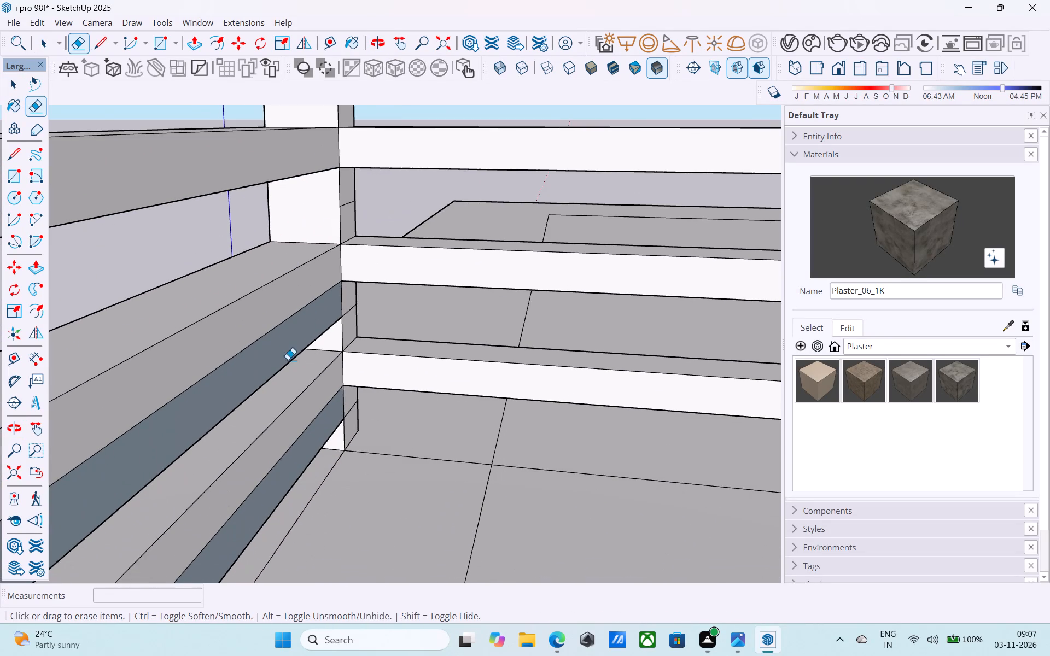
click(290, 362)
shift+middle_drag(293, 395, 295, 277)
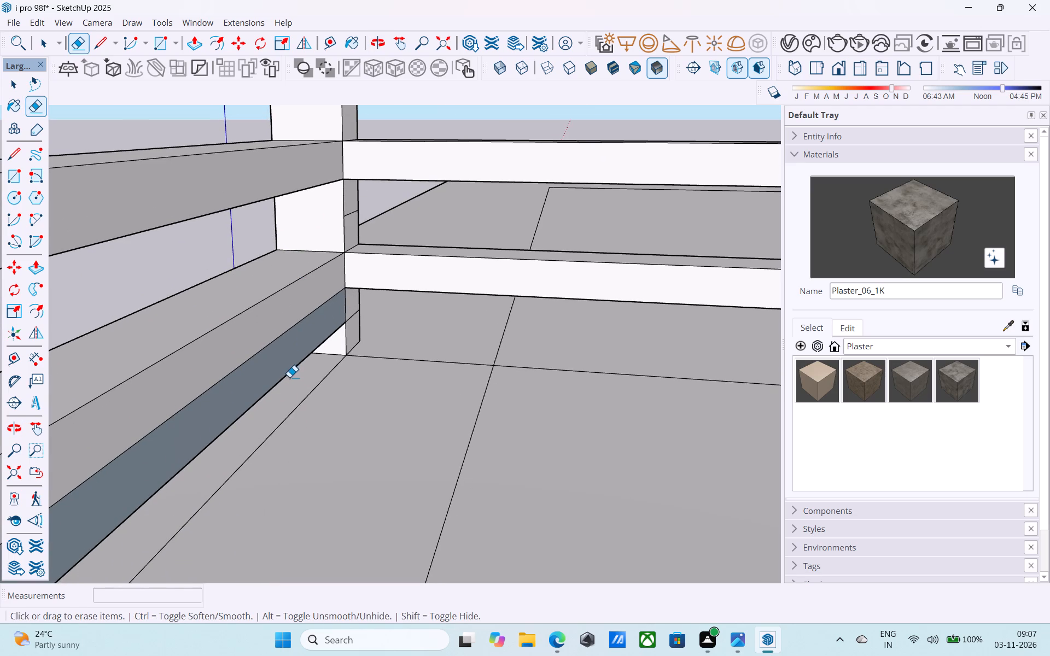
click(288, 376)
scroll(294, 382, down, 4)
shift+middle_drag(283, 392, 311, 320)
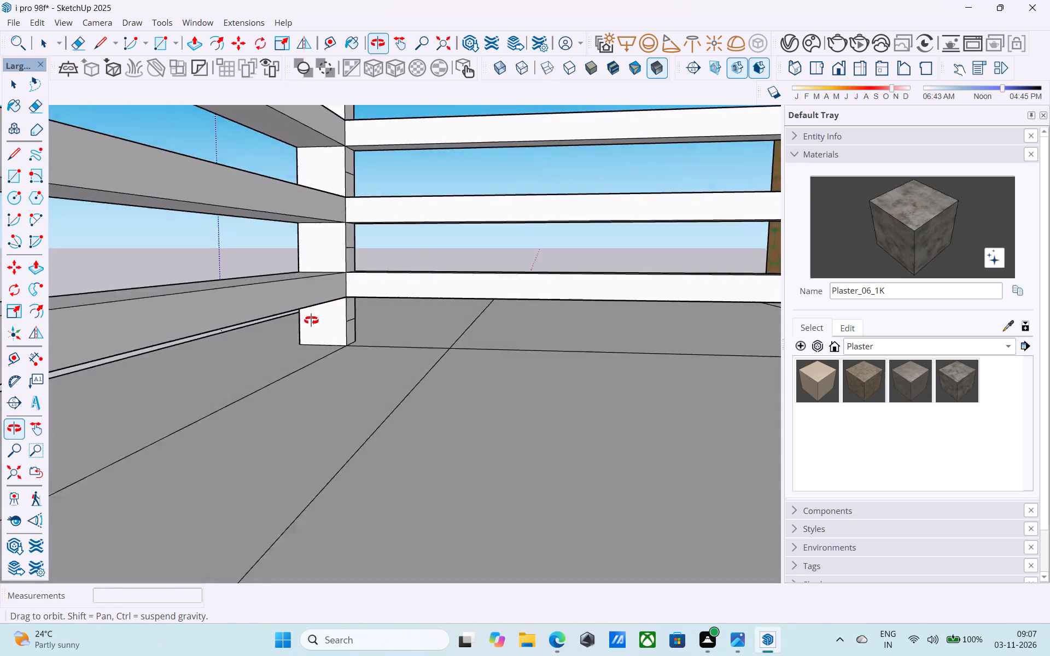
shift+middle_drag(311, 320, 308, 375)
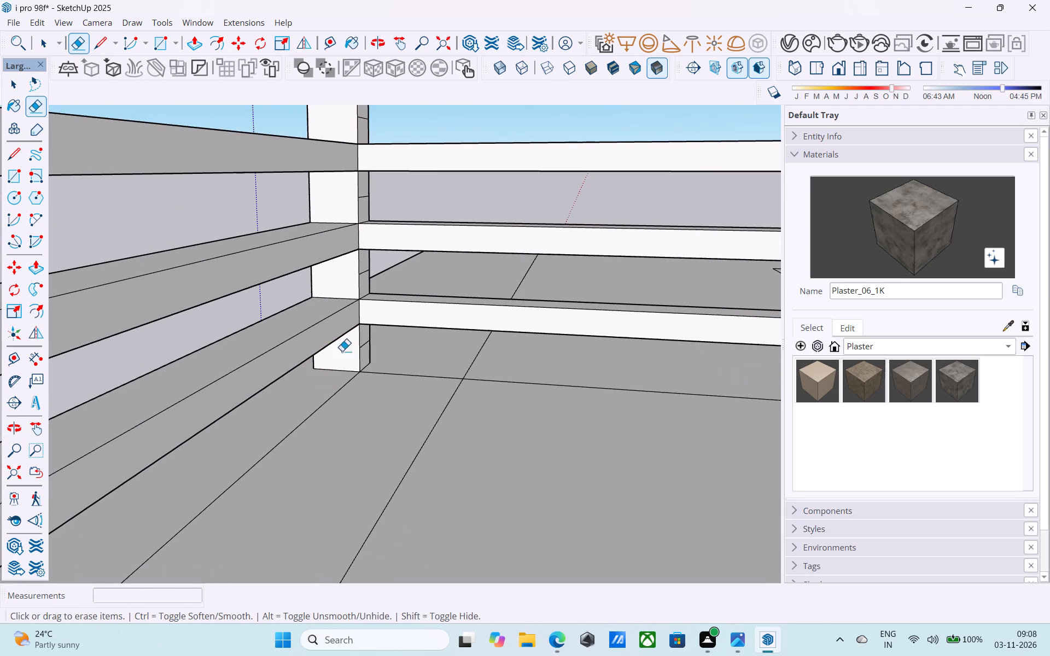
Erase the short stray edges crossing the inner face of the railing's corner post between the horizontal rails.
key(e)
scroll(364, 271, up, 4)
drag(365, 270, 367, 279)
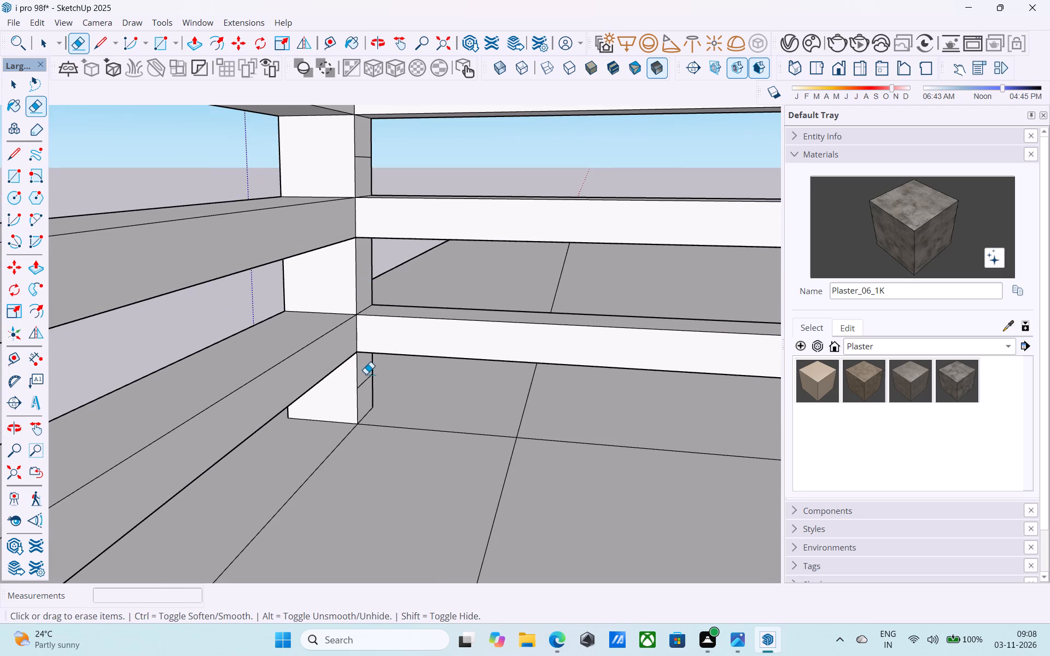
click(366, 381)
shift+middle_drag(353, 370, 341, 504)
drag(355, 298, 349, 295)
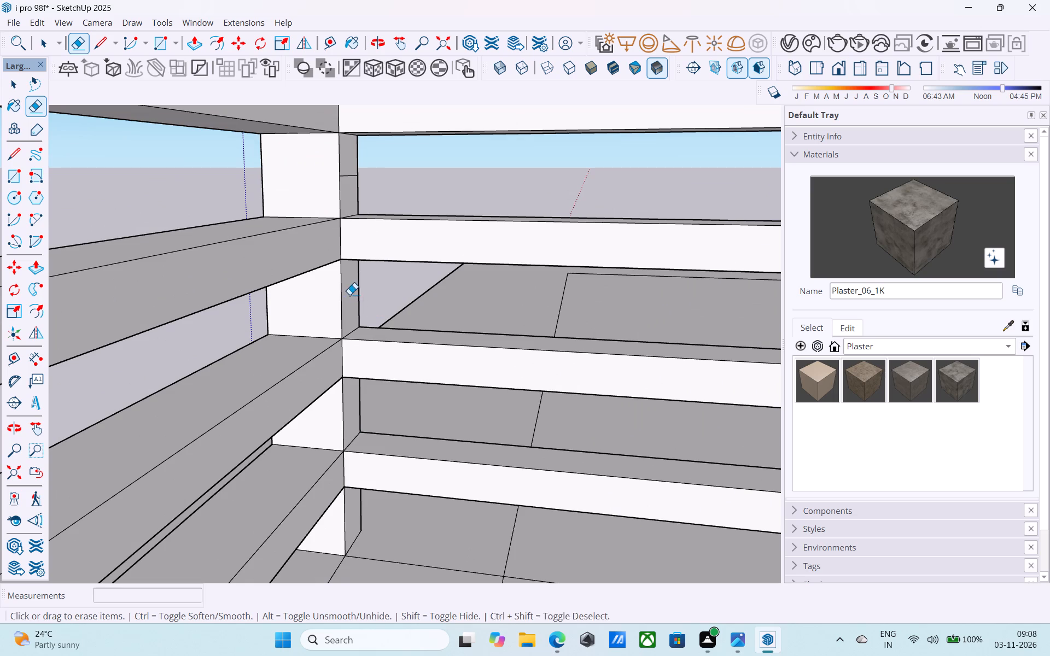
shift+middle_drag(349, 295, 356, 466)
drag(353, 354, 356, 360)
click(355, 229)
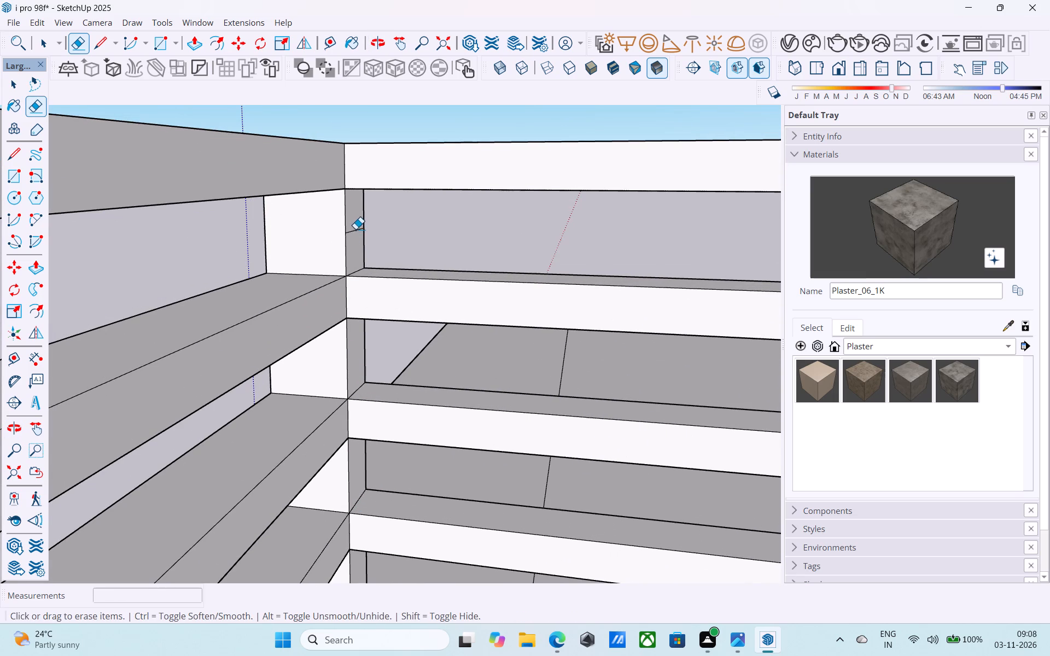
Select the outer faces on both sides of the corner railing.
middle_drag(346, 248, 930, 290)
middle_drag(365, 319, 430, 299)
key(space)
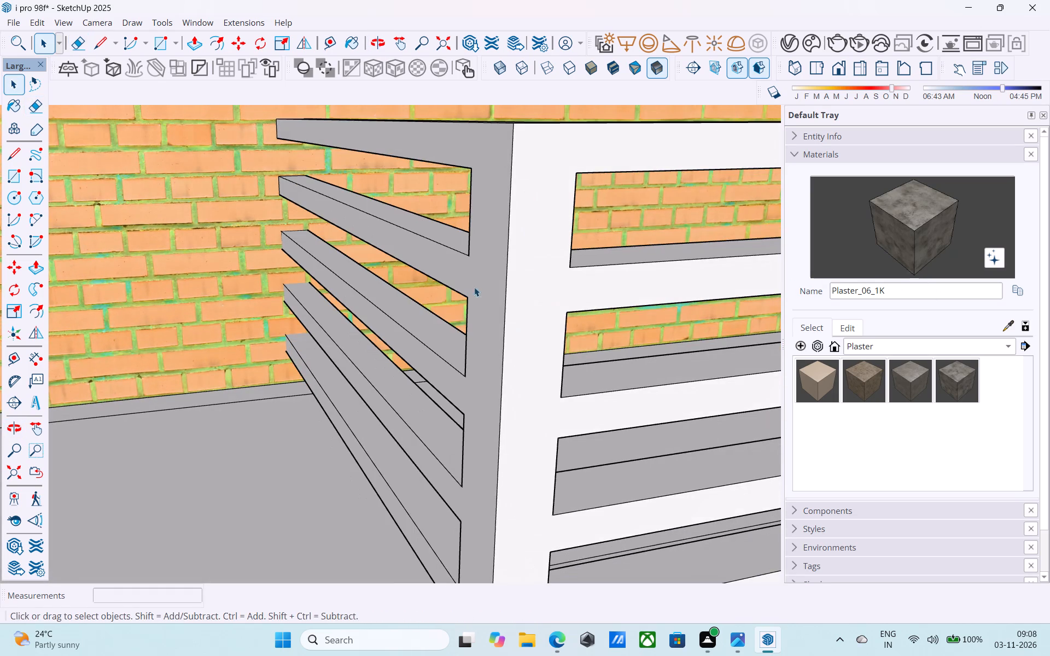
click(518, 283)
shift+click(469, 270)
shift+scroll(516, 308, down, 4)
middle_drag(520, 314, 503, 305)
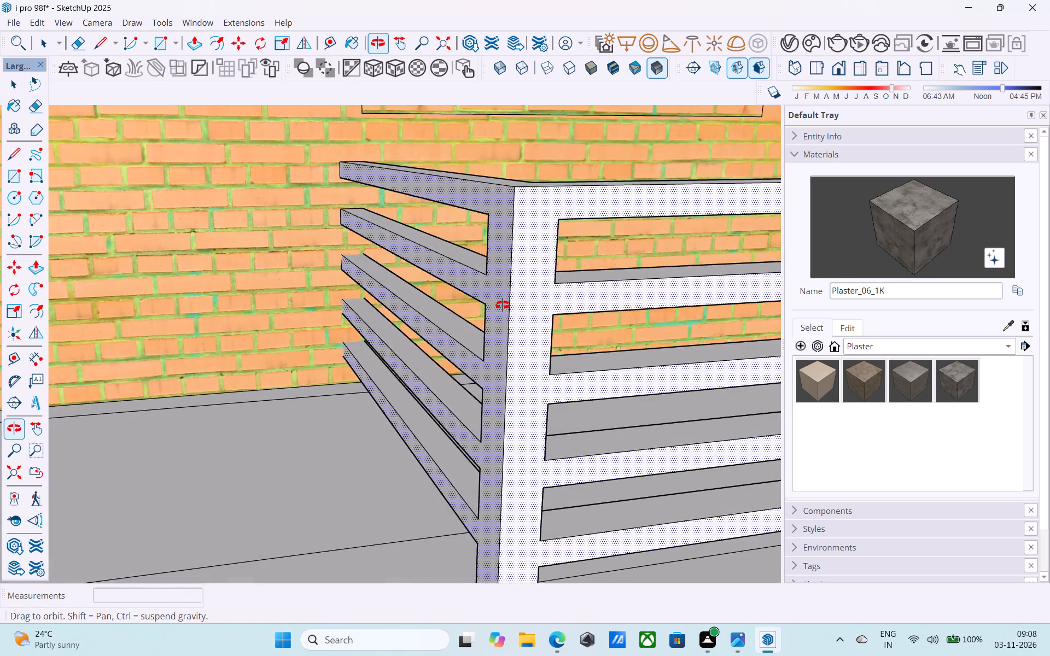
Add the top faces of the horizontal rails on both sides of the railing to the selection.
middle_drag(503, 305, 0, 434)
middle_drag(588, 451, 352, 330)
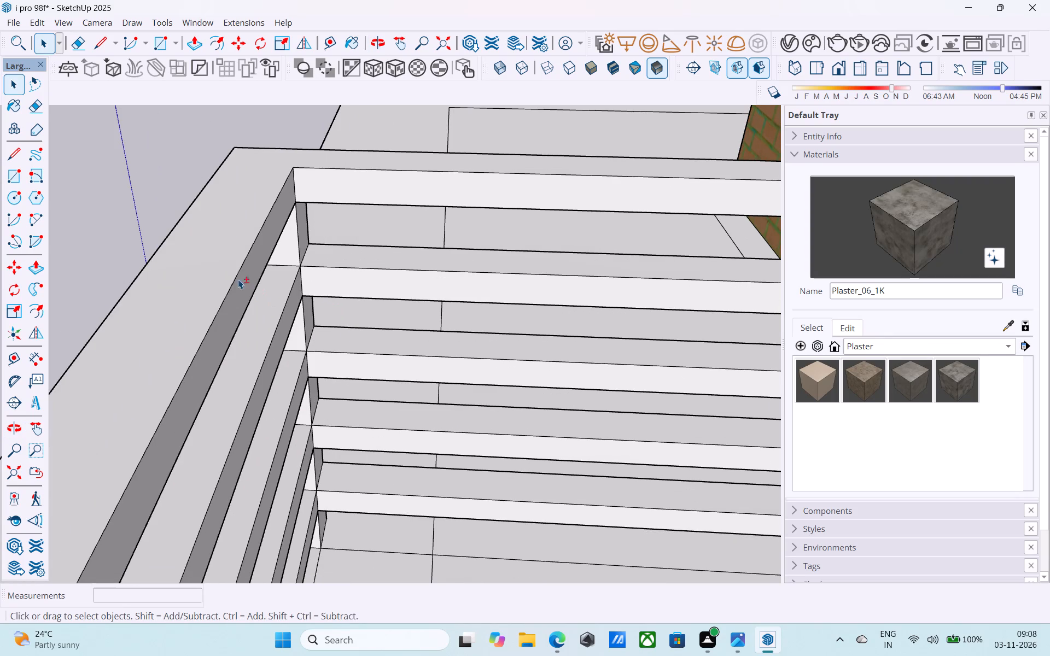
shift+click(226, 274)
shift+click(262, 317)
shift+click(357, 255)
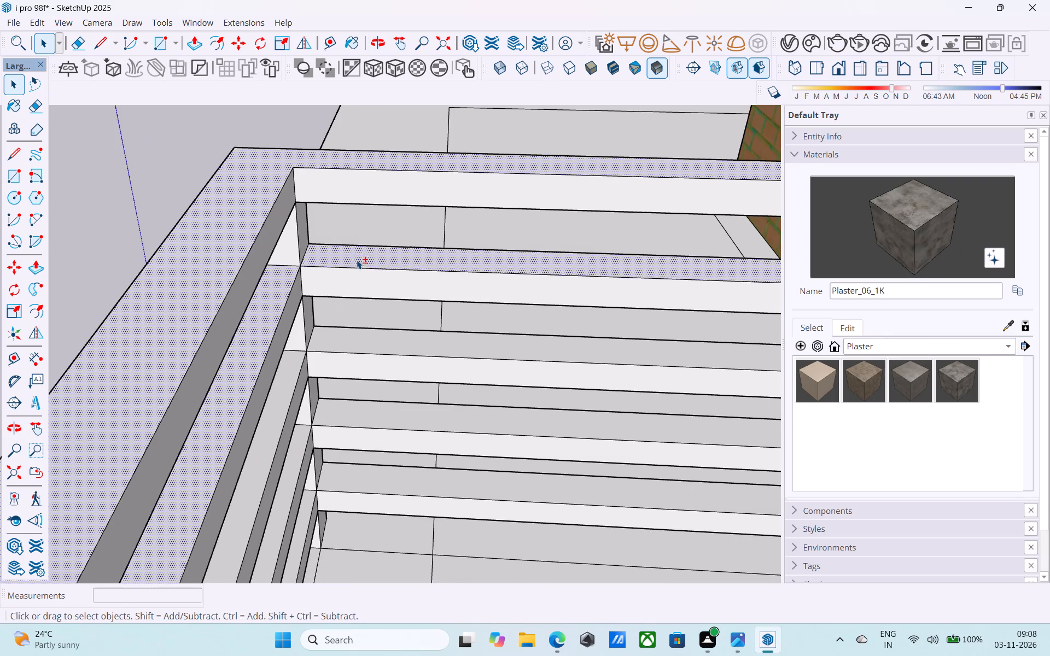
shift+middle_drag(358, 288, 314, 230)
shift+click(238, 332)
shift+click(293, 289)
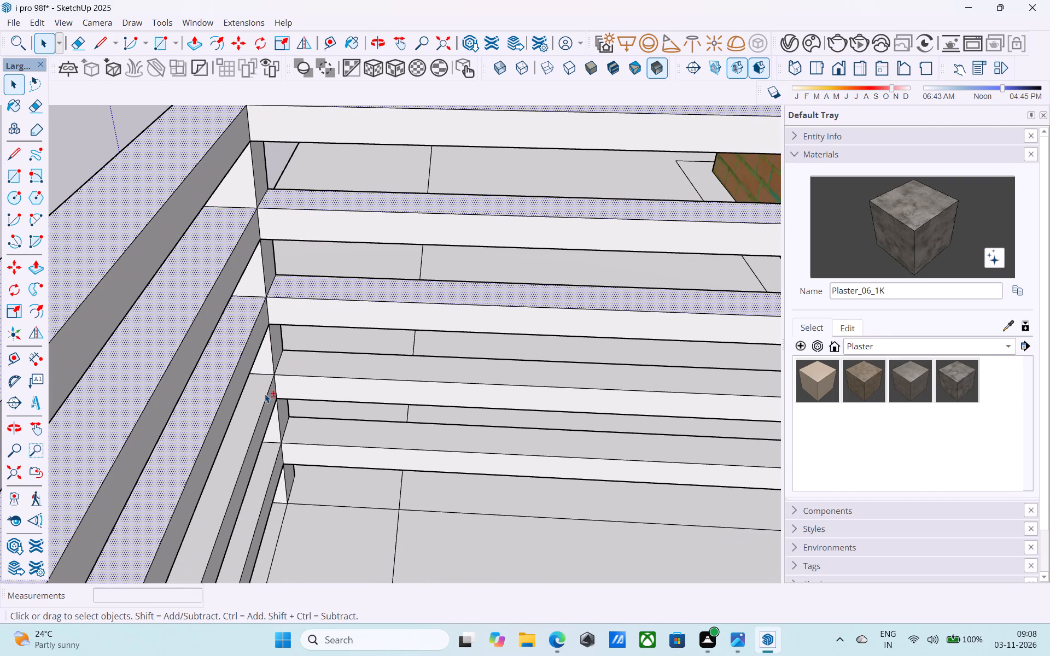
shift+click(258, 397)
shift+click(305, 352)
shift+click(307, 362)
shift+click(307, 432)
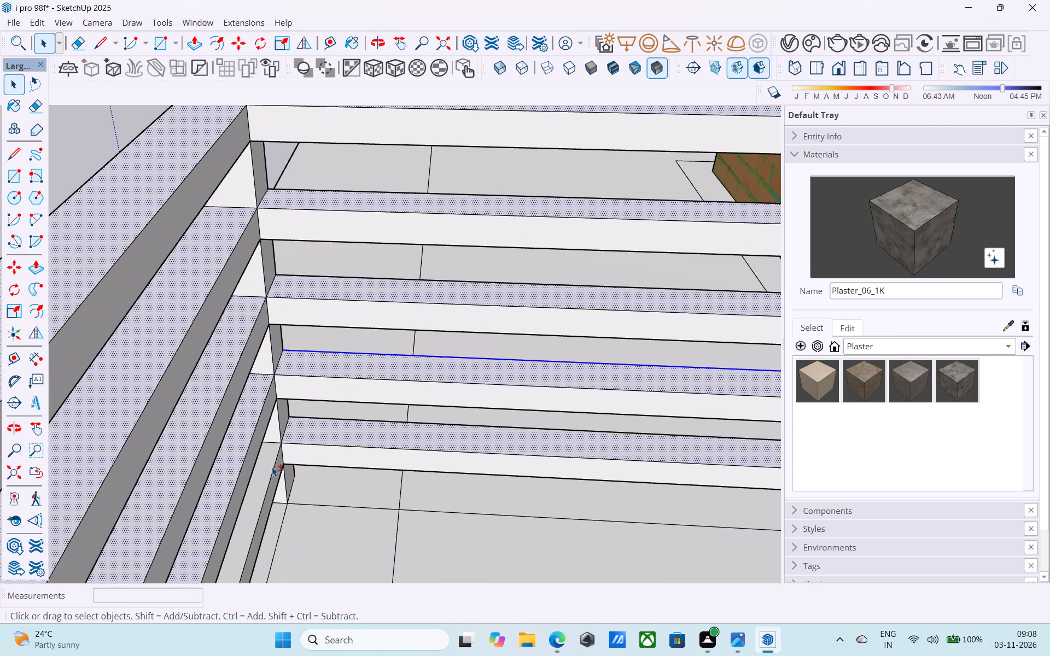
shift+click(256, 464)
shift+click(264, 467)
Add the inner faces of the lower rails and the adjoining inner corner post faces to the selection.
shift+middle_drag(262, 467, 221, 437)
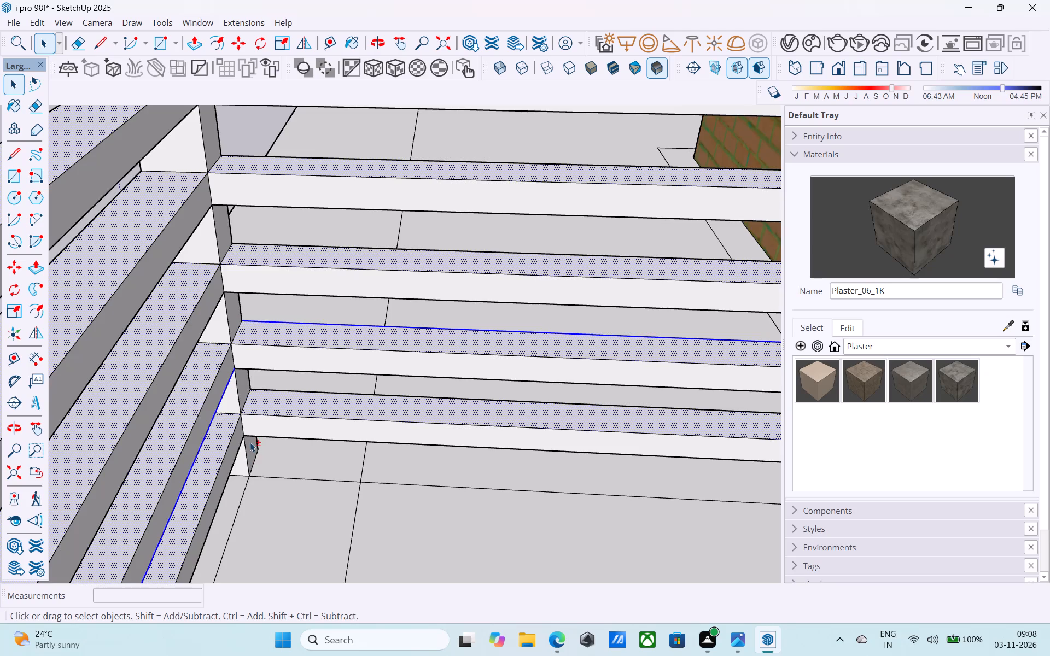
shift+scroll(252, 438, up, 6)
shift+click(252, 420)
shift+click(216, 440)
shift+click(228, 464)
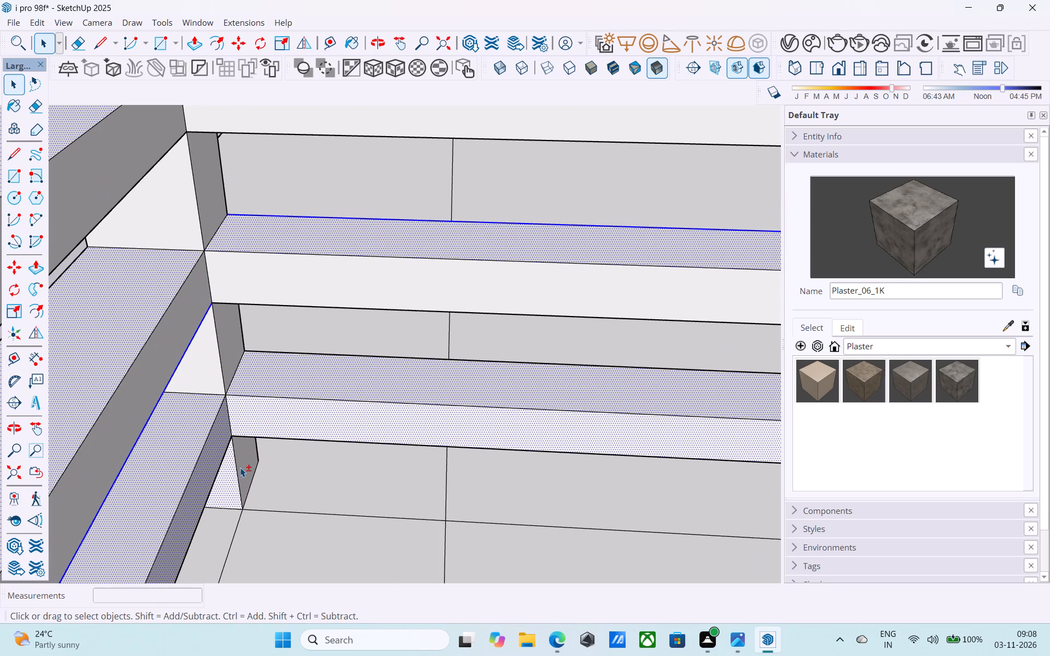
shift+click(240, 467)
shift+click(227, 345)
shift+click(204, 359)
shift+click(257, 280)
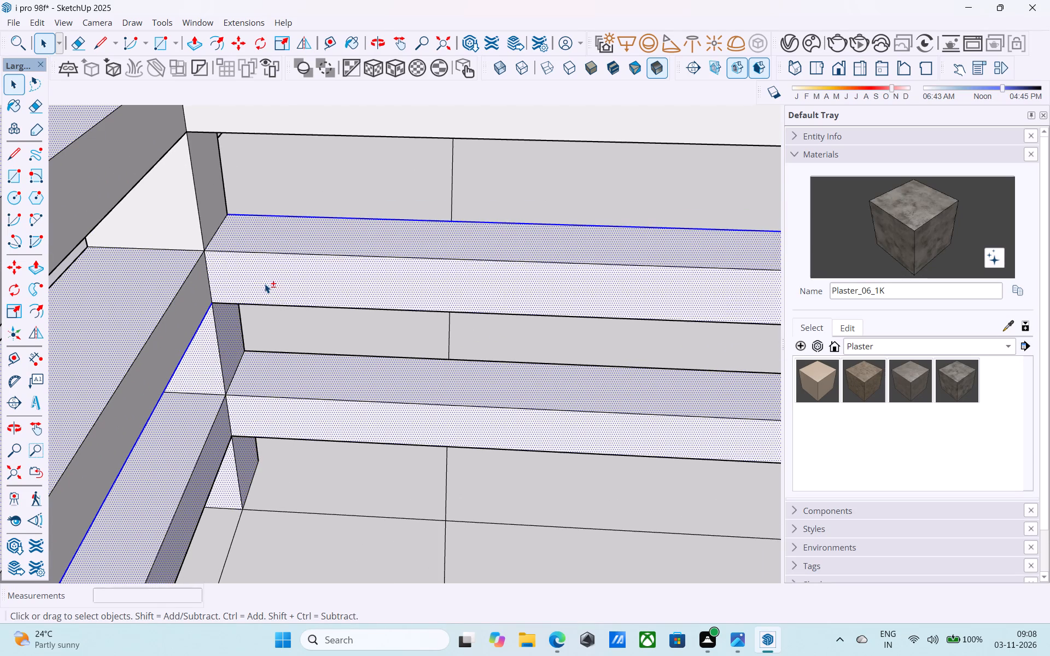
shift+middle_drag(265, 284, 317, 372)
shift+click(237, 316)
shift+click(258, 288)
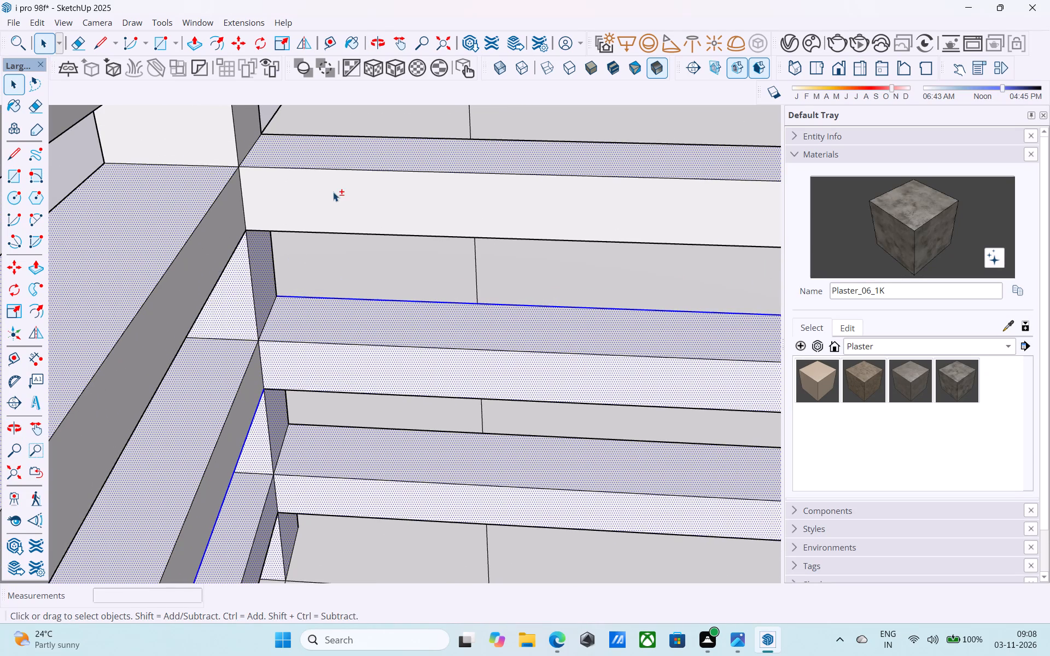
shift+click(332, 198)
shift+click(203, 147)
Add the remaining inner faces of the upper rails and corner post to complete the railing selection.
shift+middle_drag(306, 179, 356, 360)
shift+middle_drag(345, 350, 297, 331)
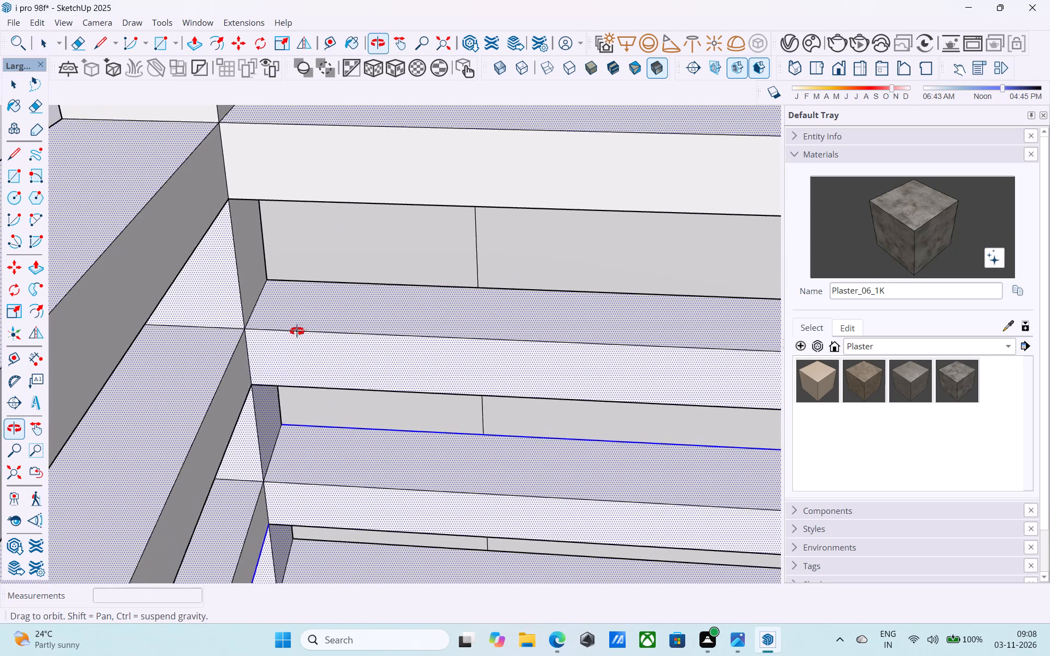
shift+middle_drag(297, 331, 265, 317)
shift+click(259, 256)
shift+click(207, 388)
shift+click(169, 209)
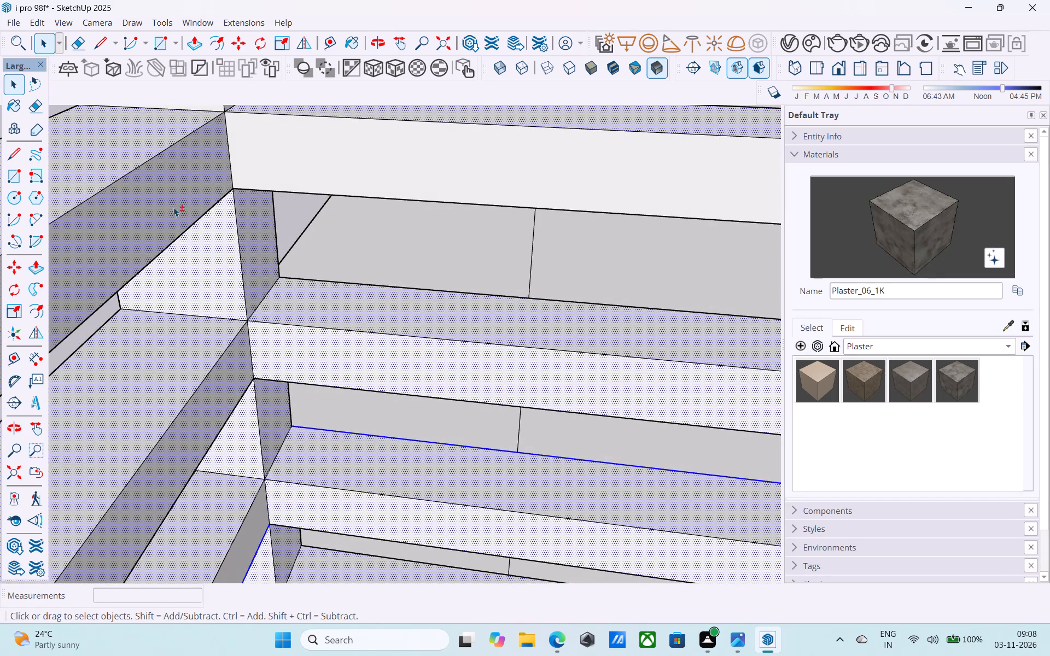
shift+click(309, 159)
shift+scroll(368, 253, down, 5)
shift+middle_drag(370, 277, 354, 132)
scroll(352, 251, up, 3)
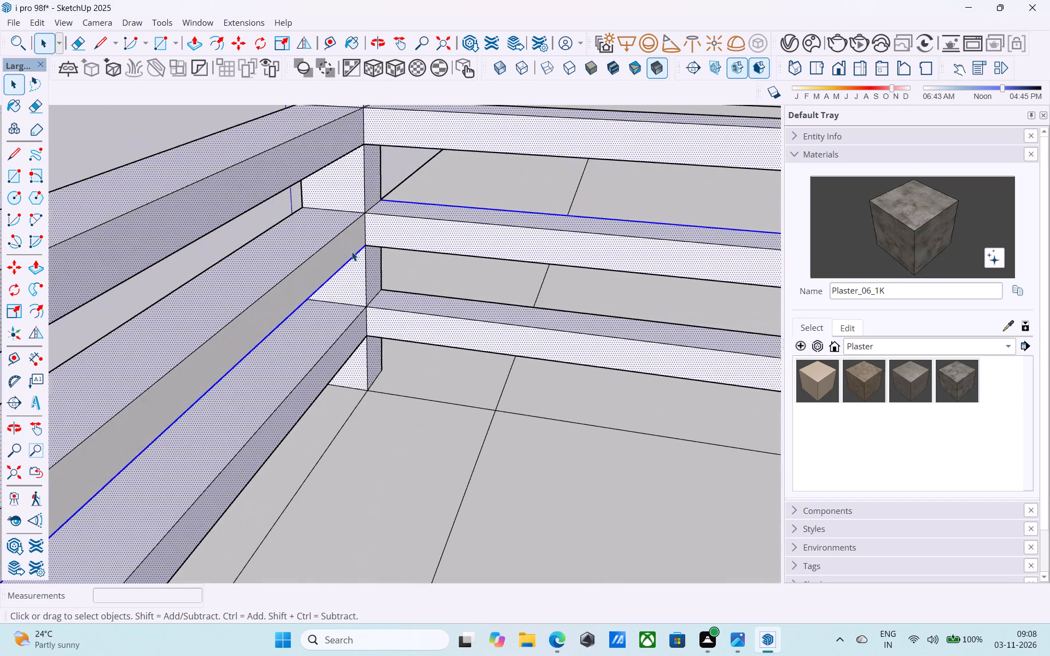
scroll(352, 251, up, 1)
shift+click(343, 245)
shift+scroll(347, 243, down, 7)
shift+middle_drag(365, 268, 398, 445)
shift+scroll(396, 333, up, 9)
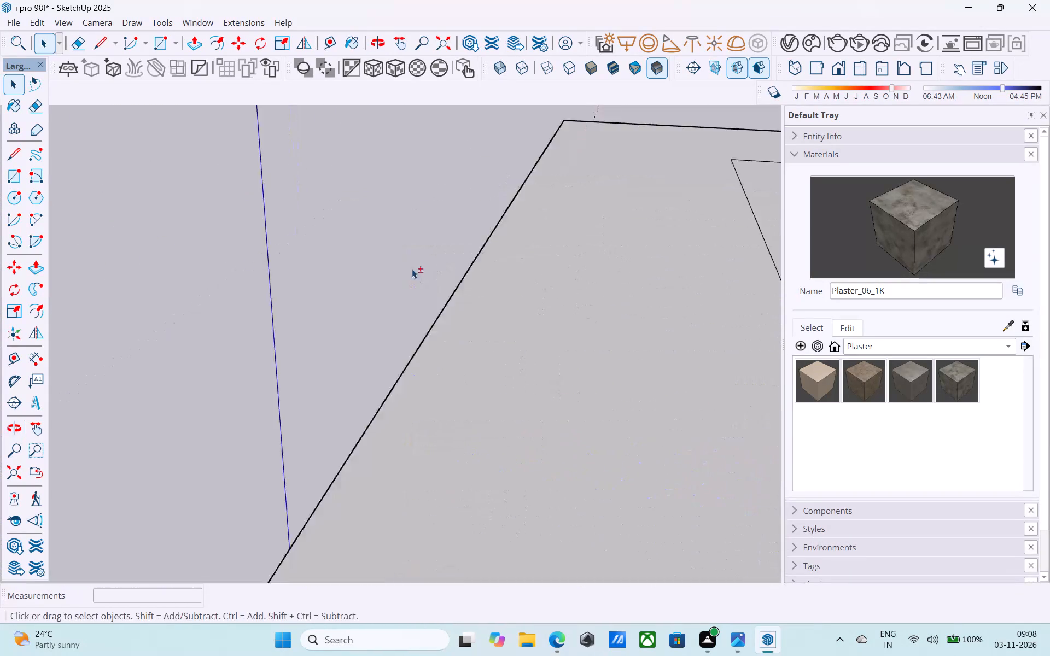
shift+scroll(409, 257, down, 3)
shift+click(359, 247)
shift+click(325, 249)
shift+click(268, 166)
shift+click(480, 149)
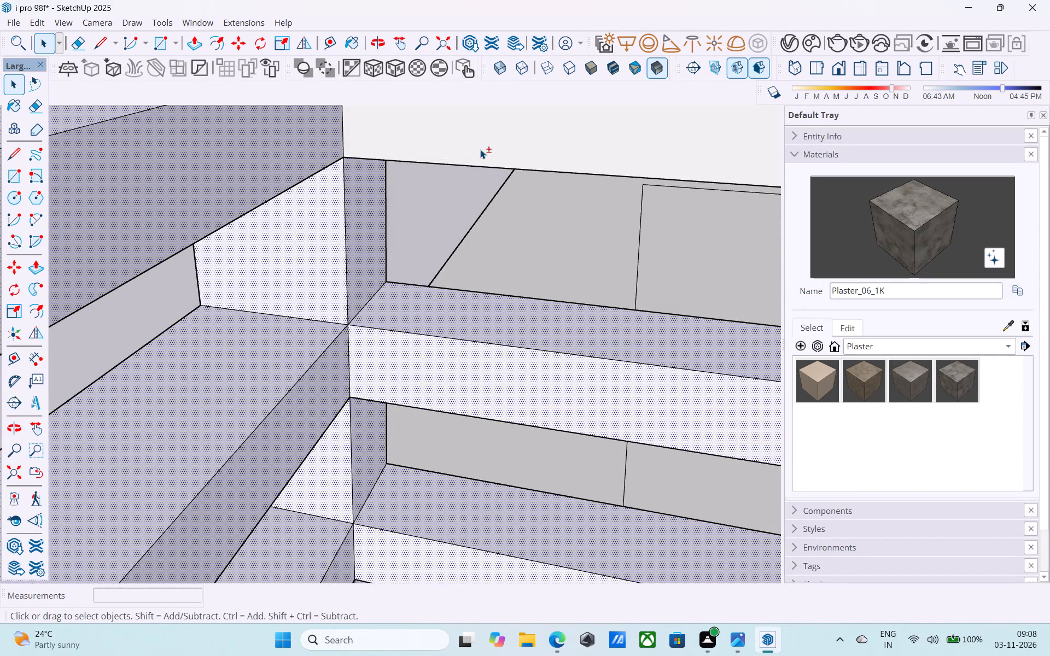
shift+scroll(438, 213, down, 9)
Copy the selected corner railing straight up to the matching side balcony above, placing it against the balcony's parapet wall.
shift+middle_drag(419, 265, 1045, 309)
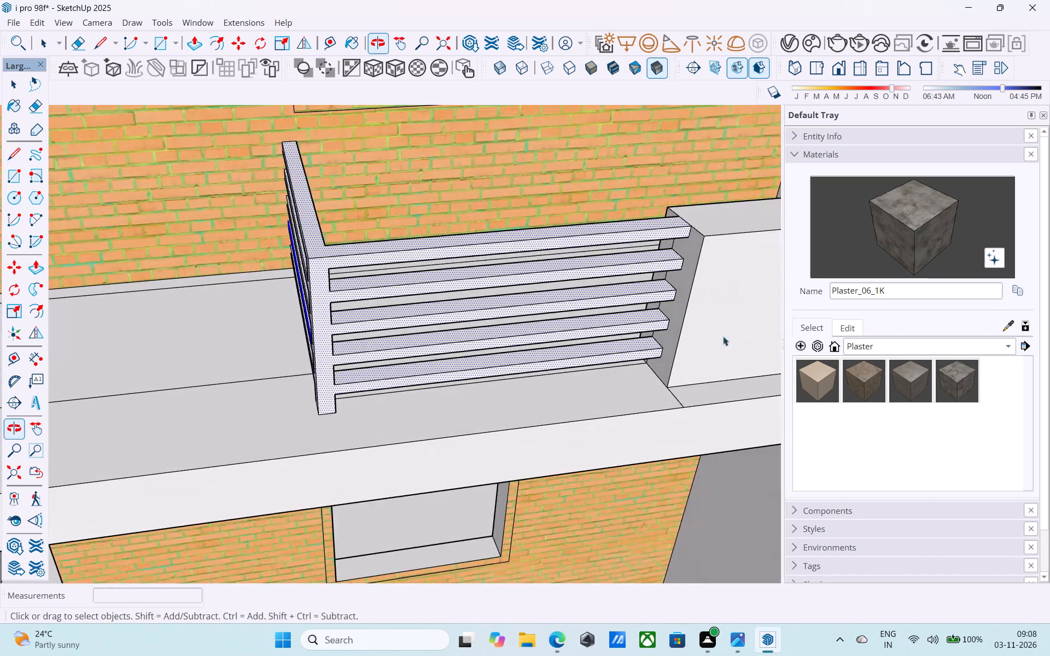
middle_drag(694, 343, 809, 306)
key(m)
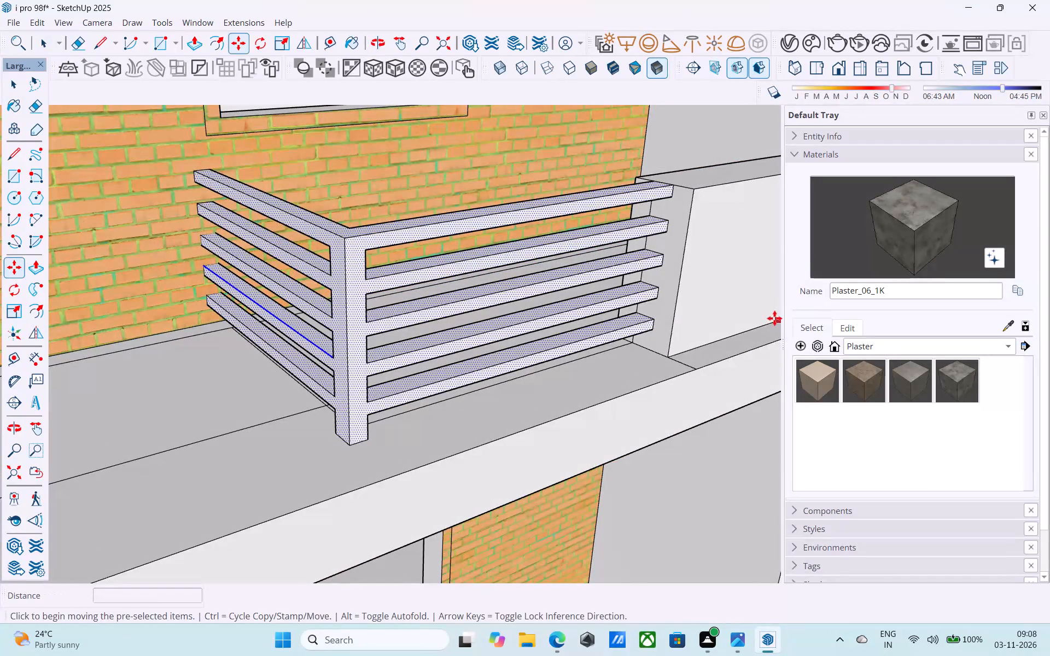
scroll(724, 280, down, 12)
middle_drag(668, 272, 653, 262)
scroll(671, 270, down, 5)
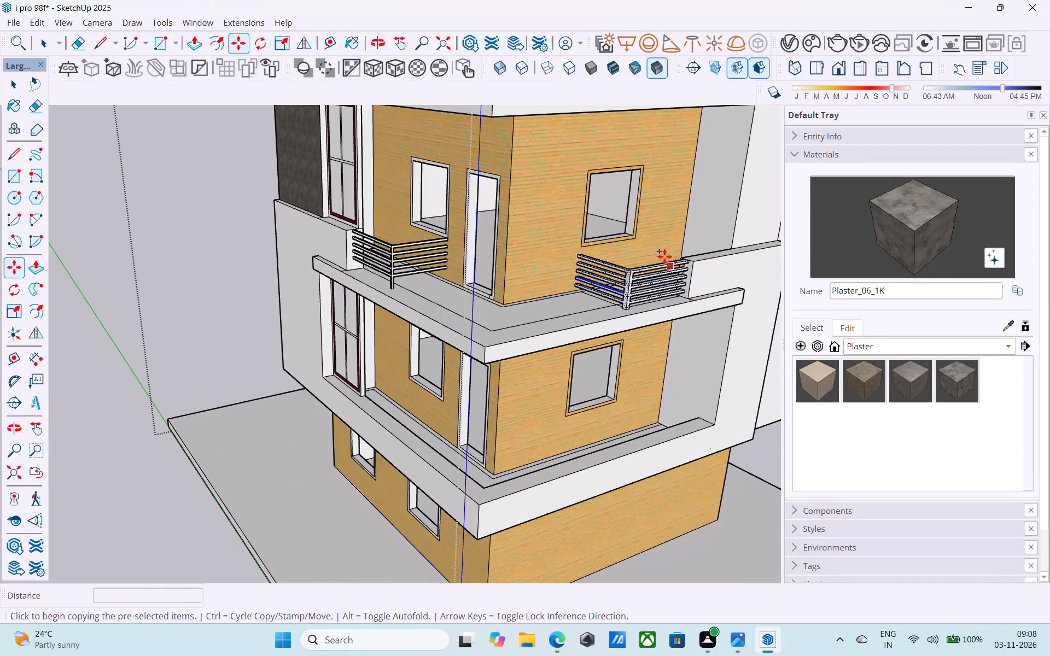
shift+middle_drag(683, 289, 587, 555)
shift+scroll(677, 291, down, 1)
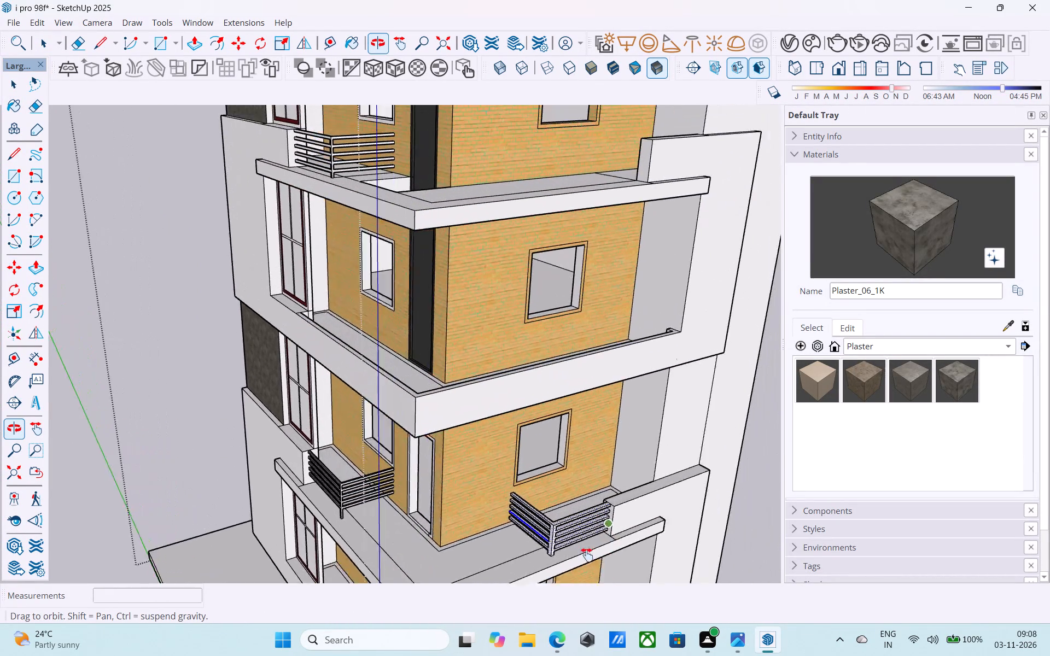
shift+middle_drag(587, 555, 574, 576)
middle_drag(577, 576, 591, 505)
scroll(598, 511, up, 8)
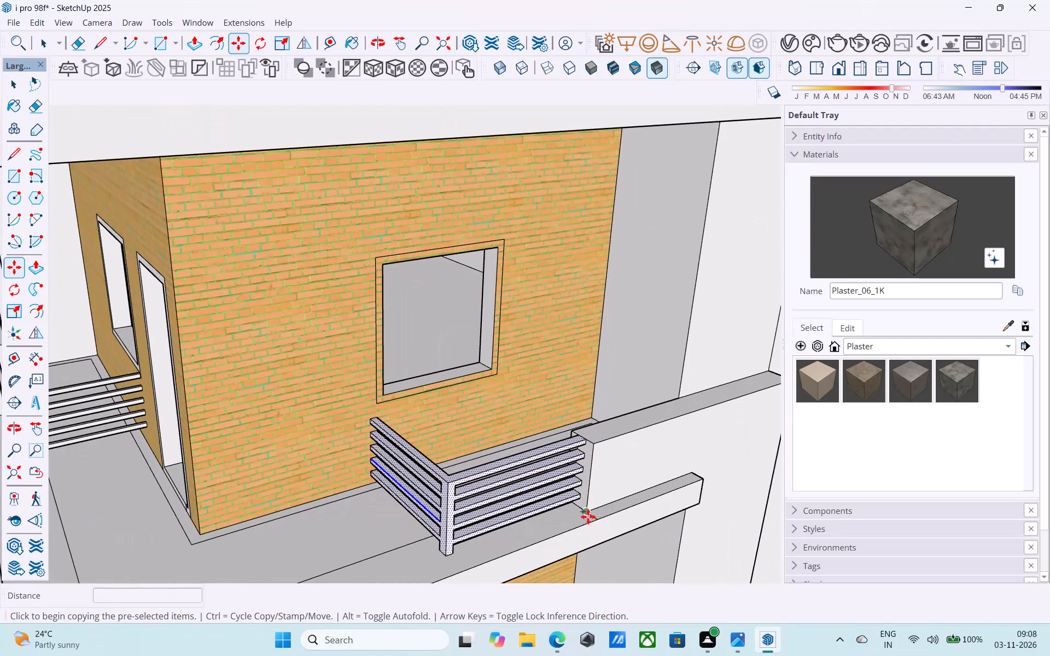
click(587, 514)
scroll(591, 379, down, 6)
shift+middle_drag(587, 370, 596, 600)
scroll(673, 315, up, 2)
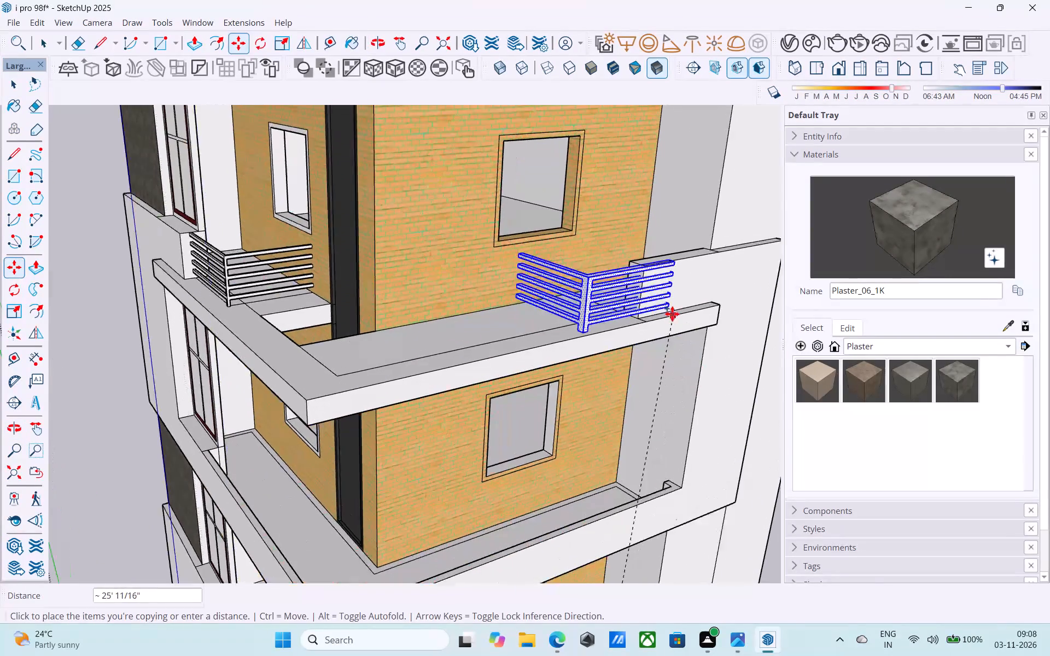
scroll(672, 314, up, 6)
click(623, 324)
scroll(623, 324, down, 5)
middle_drag(620, 324, 296, 339)
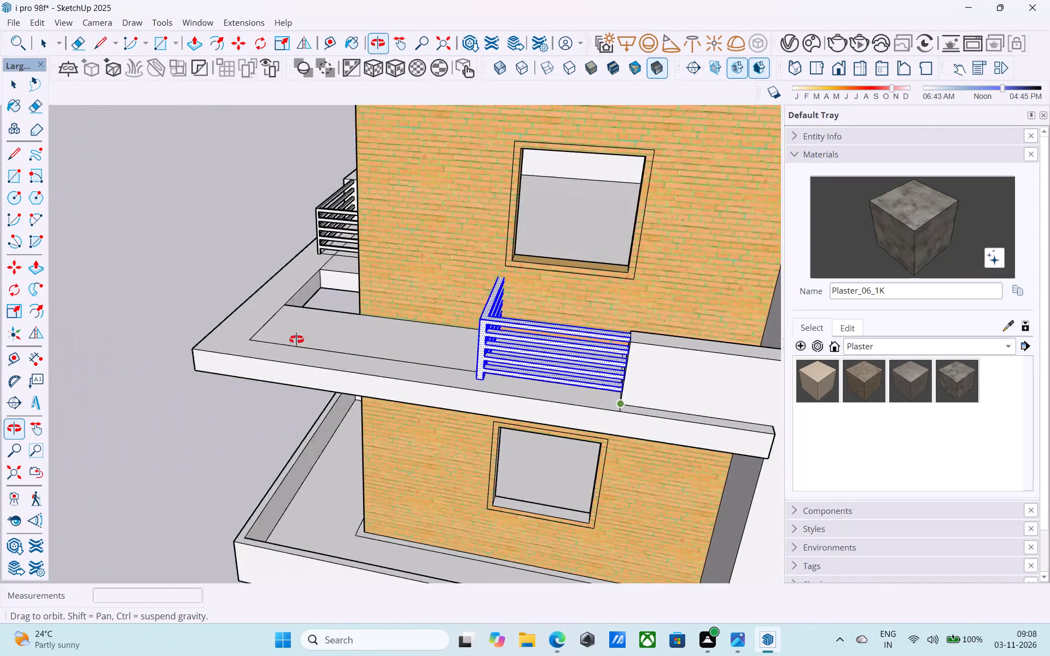
Draw the missing 3" top edge and outer vertical edge where the copied railing's top rail meets the brick wall.
middle_drag(296, 339, 765, 447)
key(space)
scroll(705, 405, down, 7)
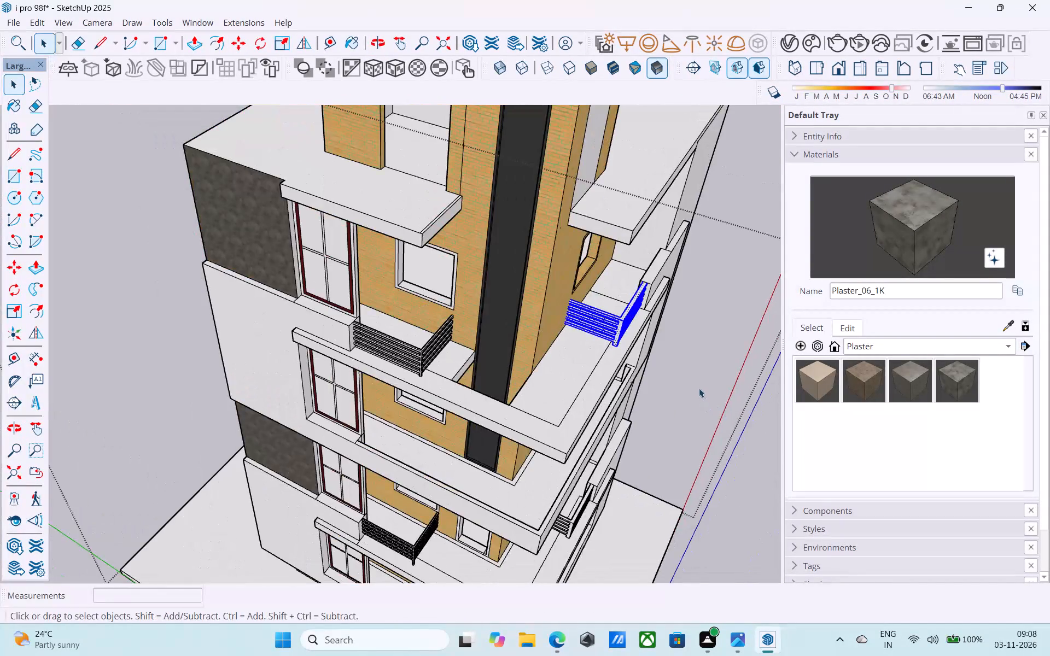
middle_drag(698, 386, 661, 388)
click(665, 385)
scroll(561, 338, up, 19)
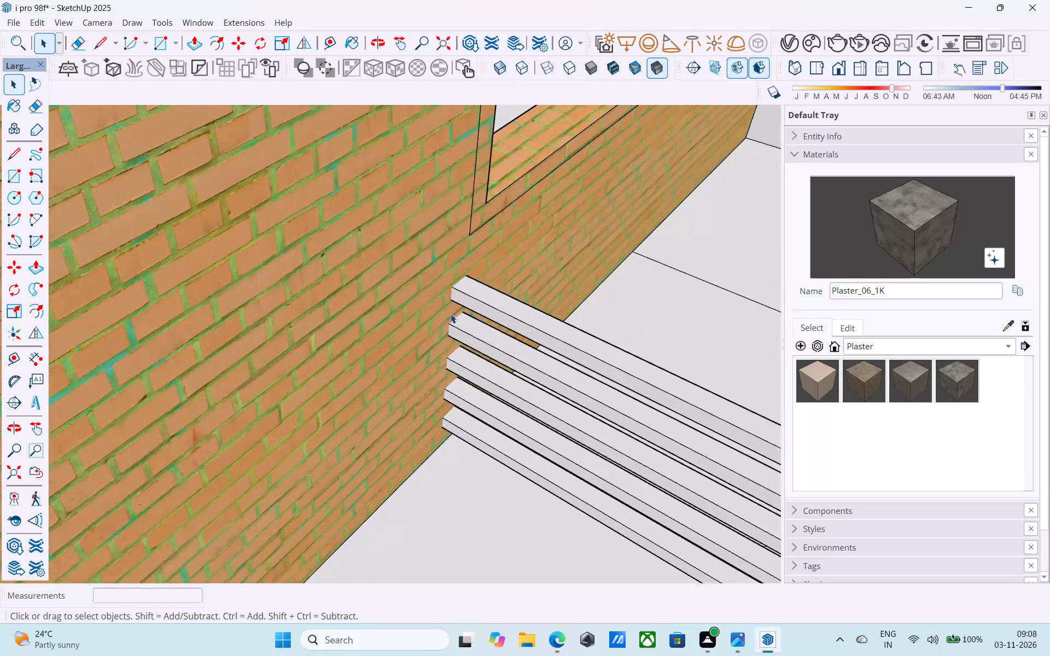
scroll(451, 314, up, 2)
middle_click(444, 298)
key(l)
scroll(470, 261, up, 9)
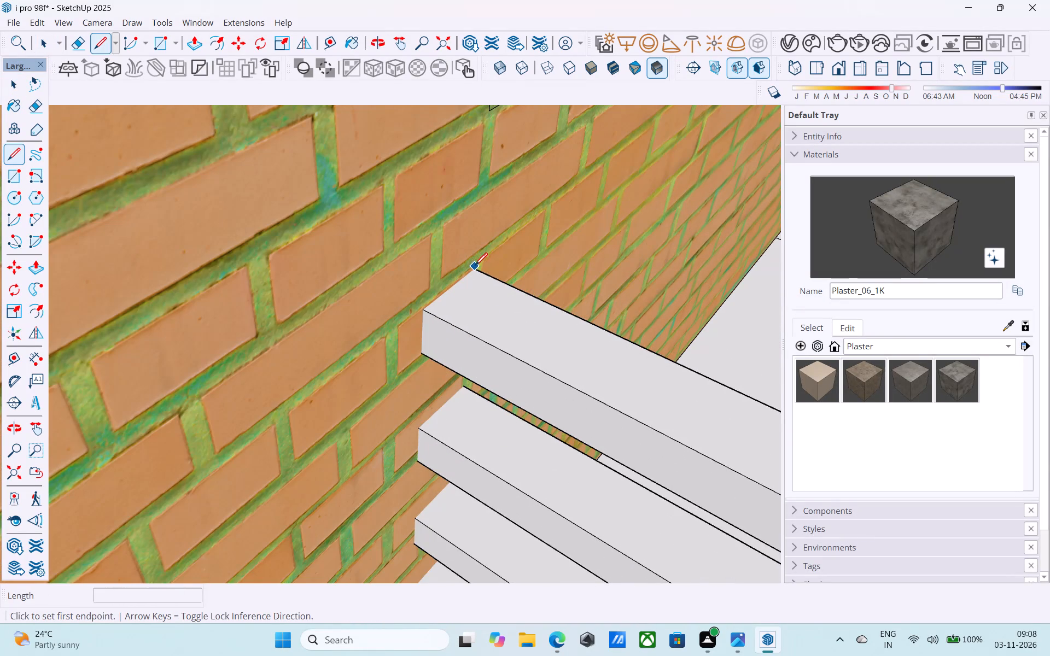
click(476, 270)
click(427, 312)
click(423, 312)
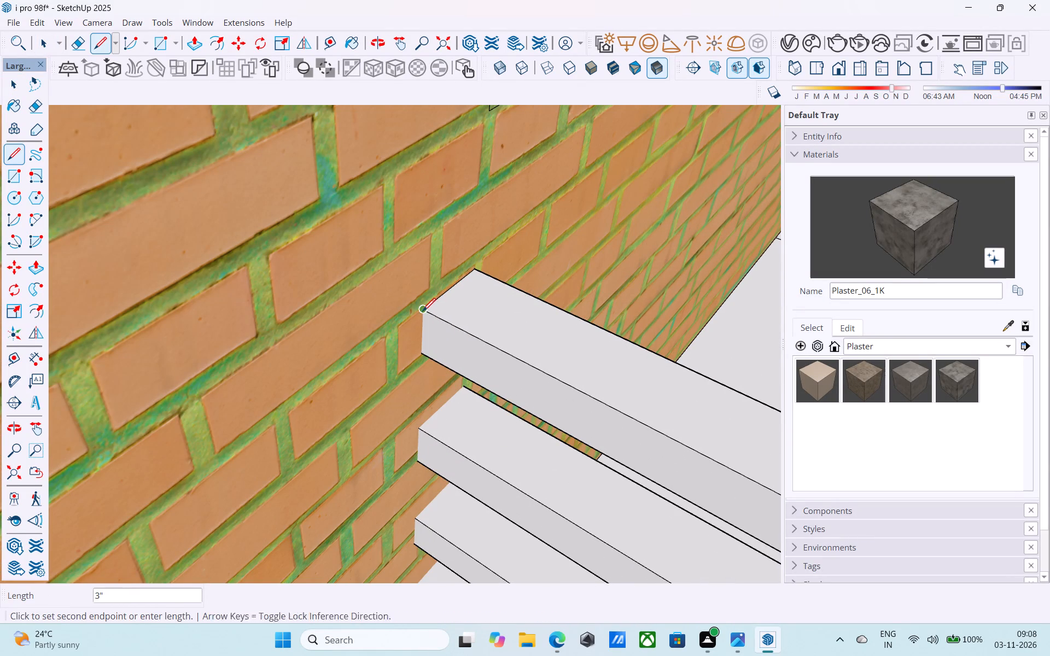
click(428, 355)
Draw the 3" top edge and outer vertical edge at the second rail's end against the brick wall.
scroll(426, 255, down, 5)
middle_drag(426, 273, 436, 228)
scroll(457, 417, up, 5)
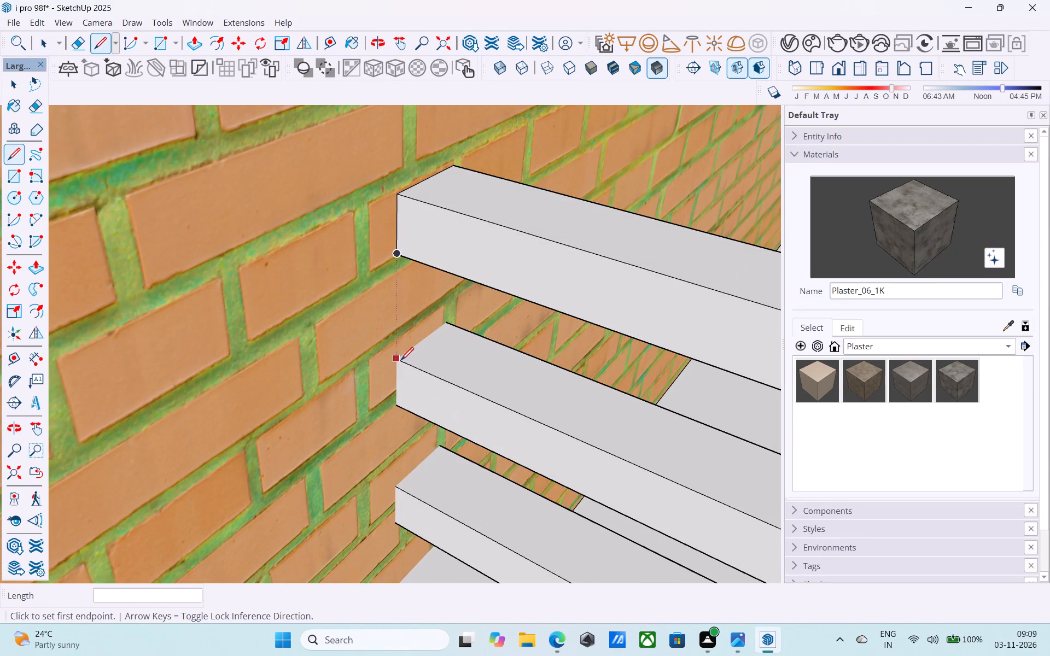
click(398, 361)
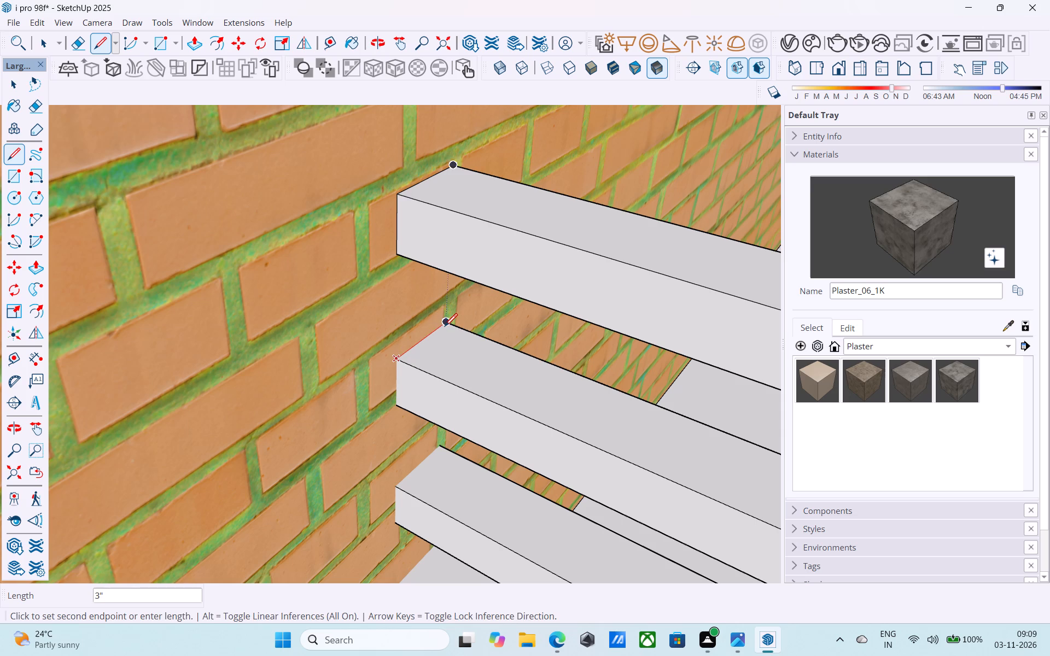
click(446, 326)
click(394, 362)
click(395, 410)
Draw the 3" top edge and 2" outer vertical edge at the third rail's end against the brick wall.
scroll(388, 270, down, 3)
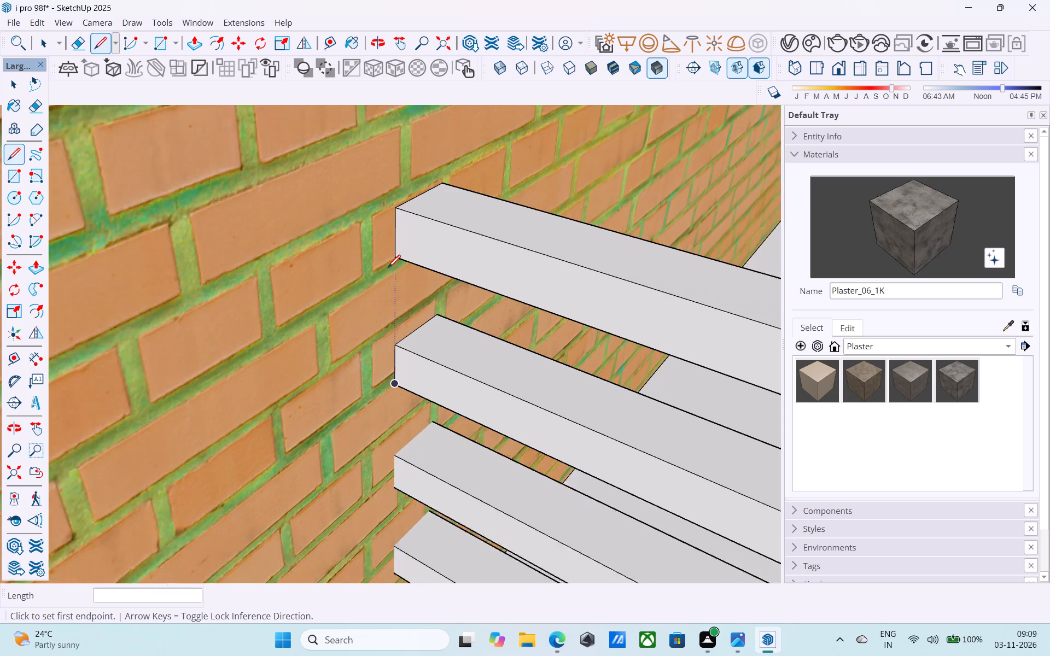
scroll(388, 269, down, 2)
scroll(426, 486, up, 6)
click(357, 358)
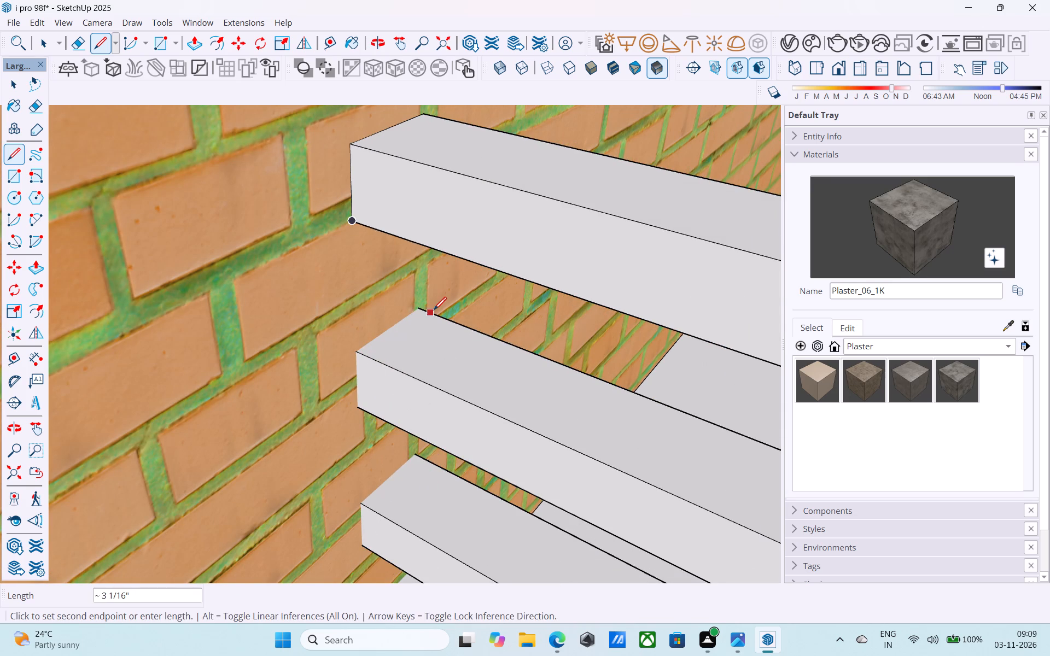
key(l)
click(359, 348)
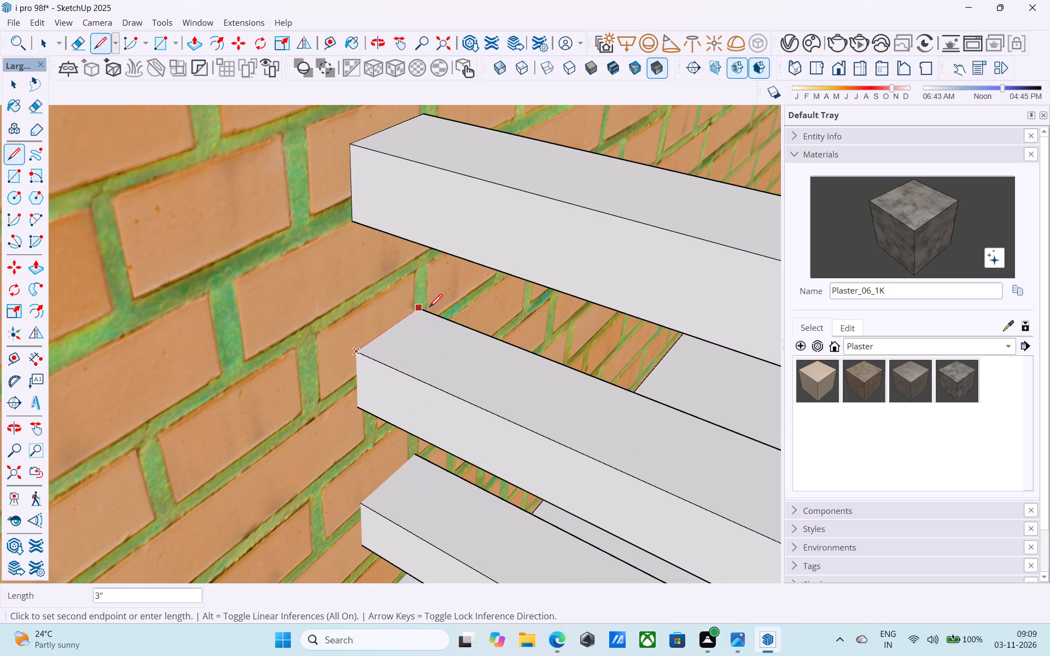
click(421, 304)
scroll(394, 244, down, 5)
scroll(359, 336, up, 5)
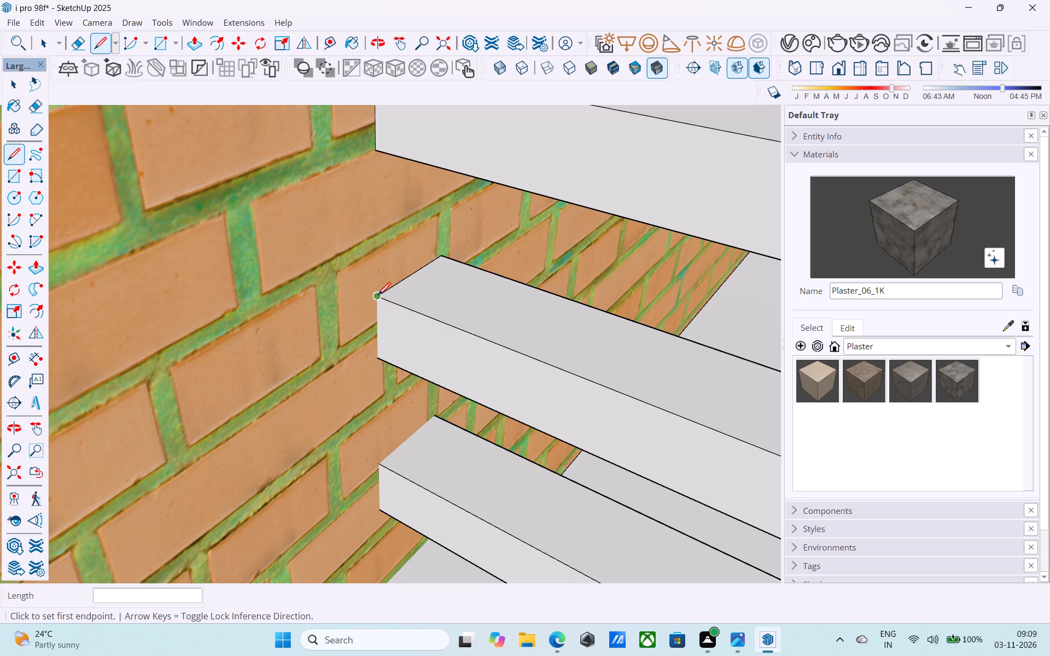
click(378, 296)
scroll(367, 369, up, 4)
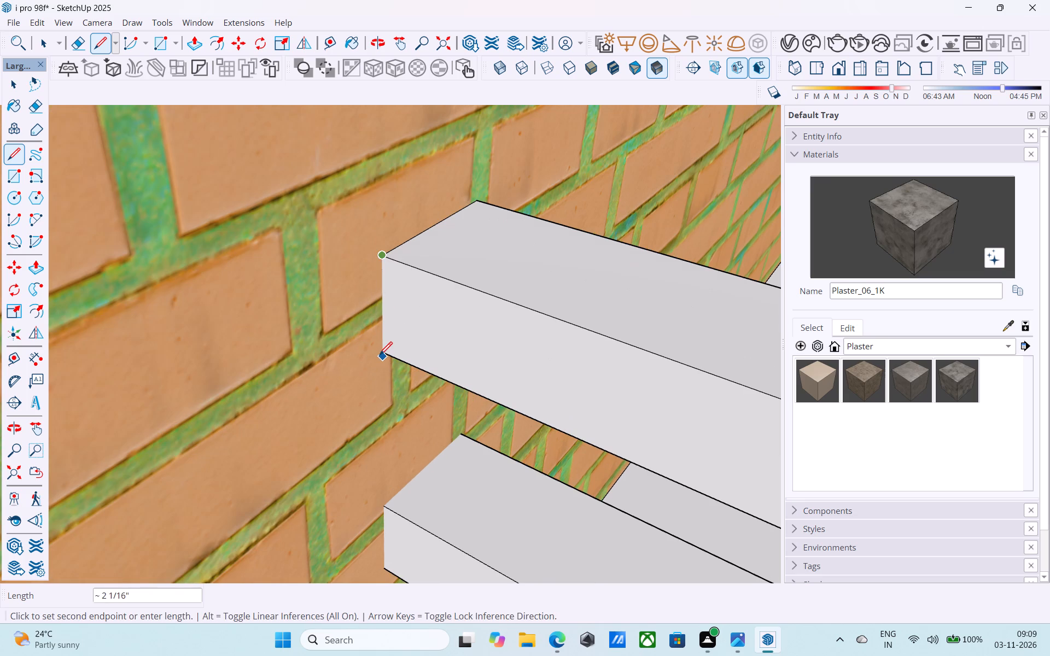
scroll(381, 353, up, 7)
key(space)
text(l)
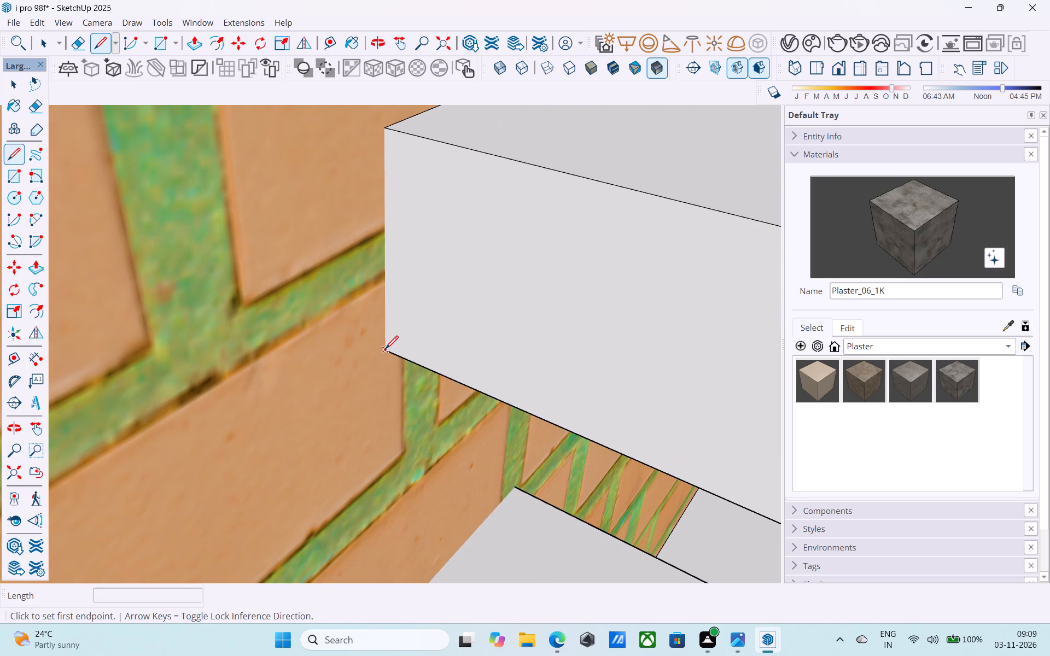
click(386, 350)
scroll(383, 354, up, 8)
key(space)
middle_drag(389, 373, 395, 372)
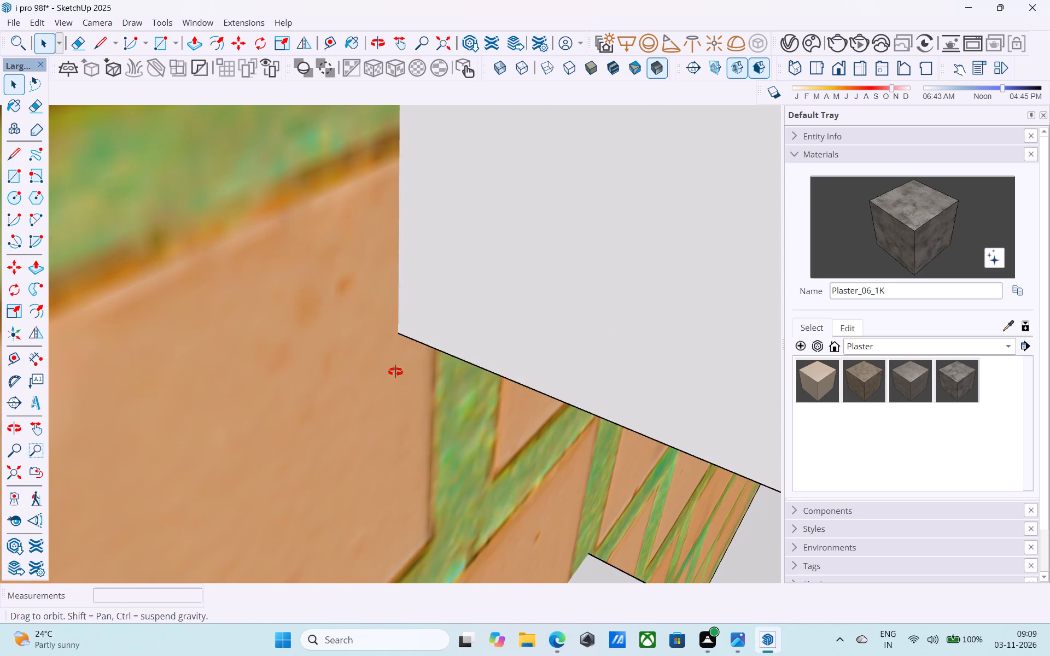
middle_drag(395, 372, 438, 361)
key(l)
scroll(426, 345, up, 5)
click(379, 321)
scroll(376, 327, down, 6)
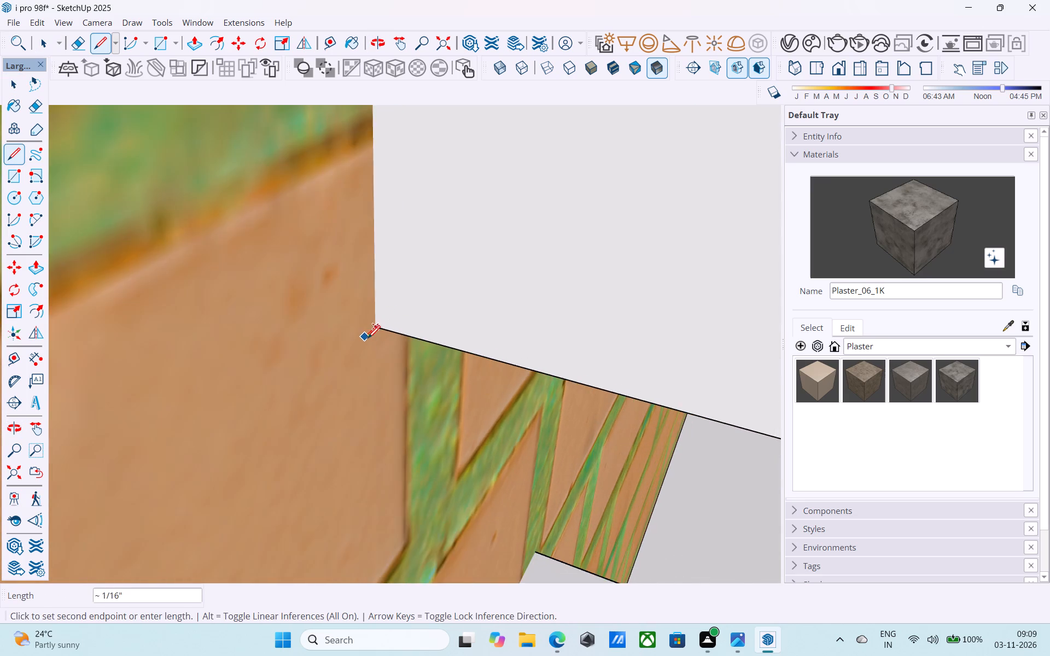
scroll(367, 339, down, 13)
click(368, 170)
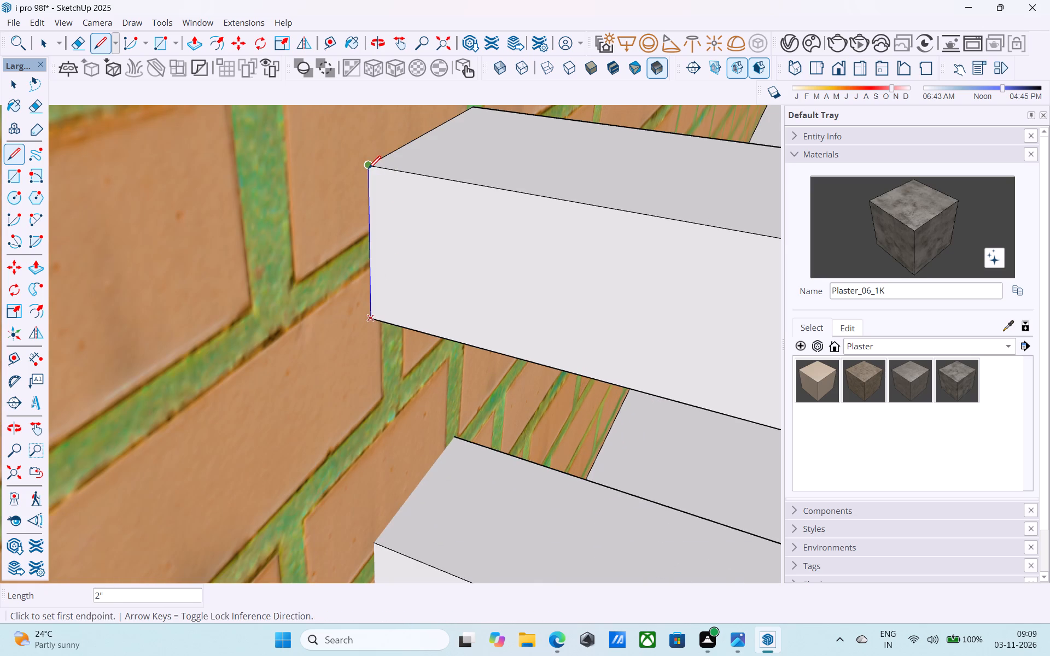
Draw the top edge and the outer vertical edge, about 2" high, at the fourth rail's end against the brick wall.
scroll(369, 171, down, 12)
scroll(381, 363, up, 5)
click(364, 291)
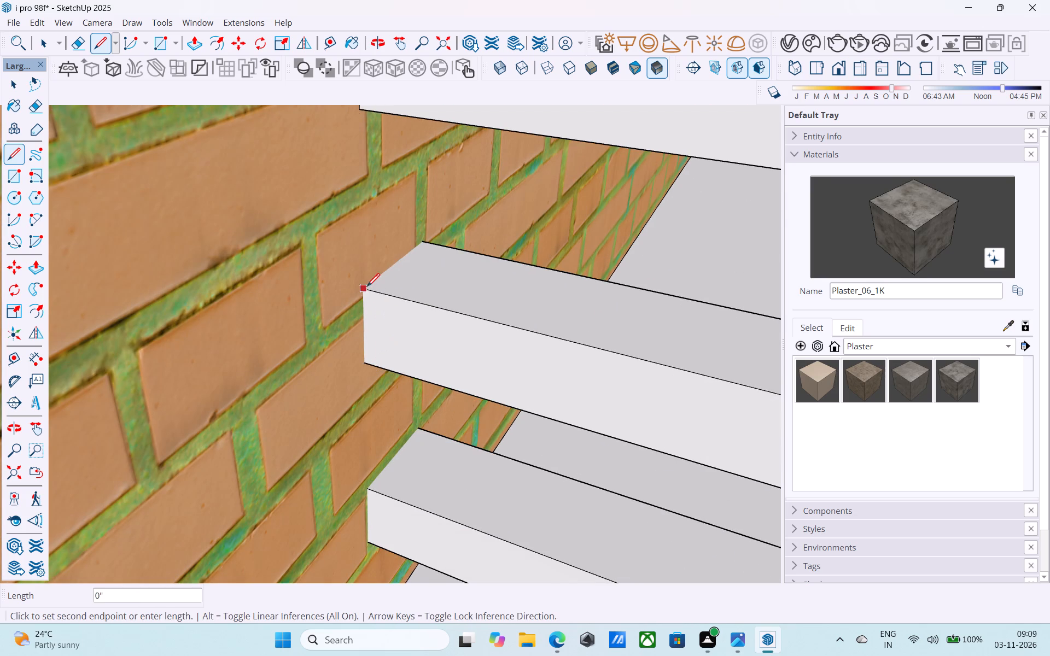
click(427, 247)
click(368, 290)
scroll(359, 374, up, 9)
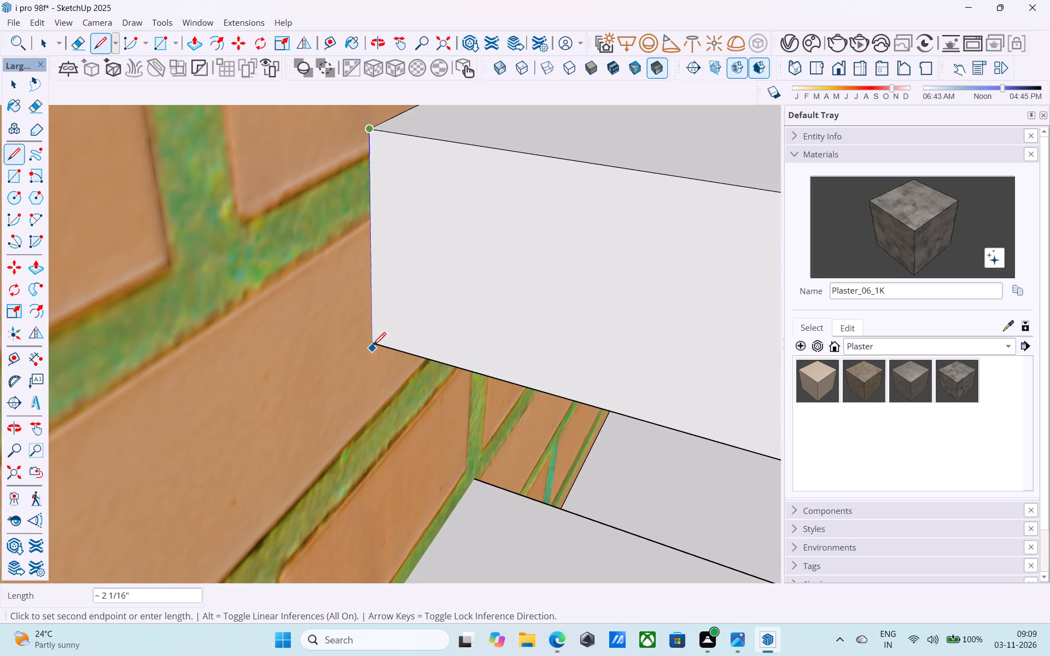
click(373, 342)
Draw the 3" top edge and the outer vertical edge, about 2" high, at the bottom rail's end against the brick wall.
scroll(373, 297, down, 13)
scroll(366, 484, up, 10)
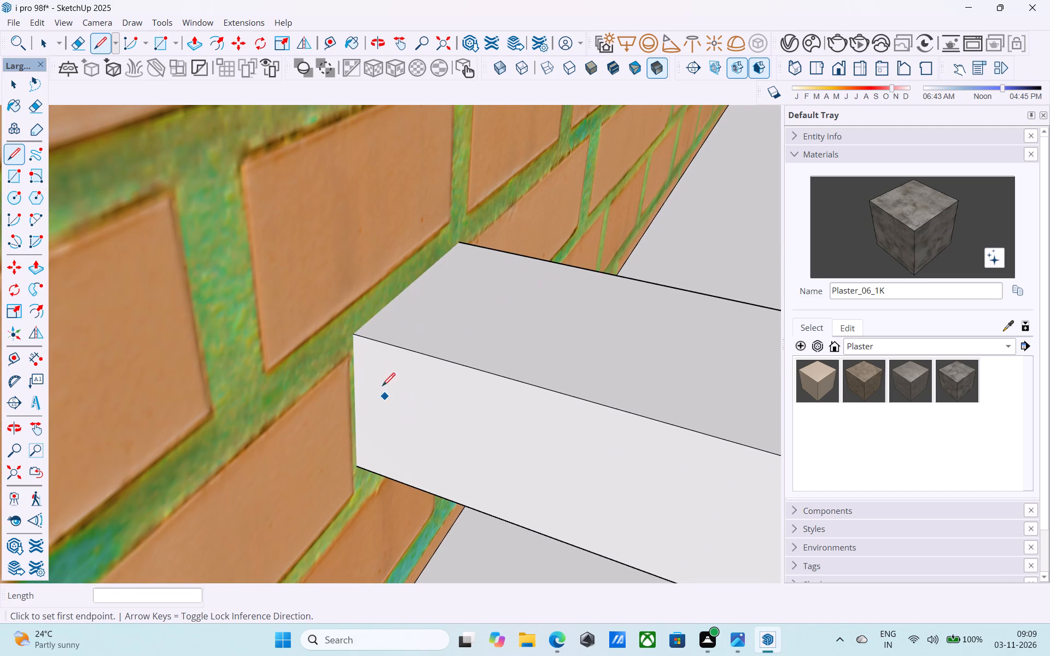
click(355, 336)
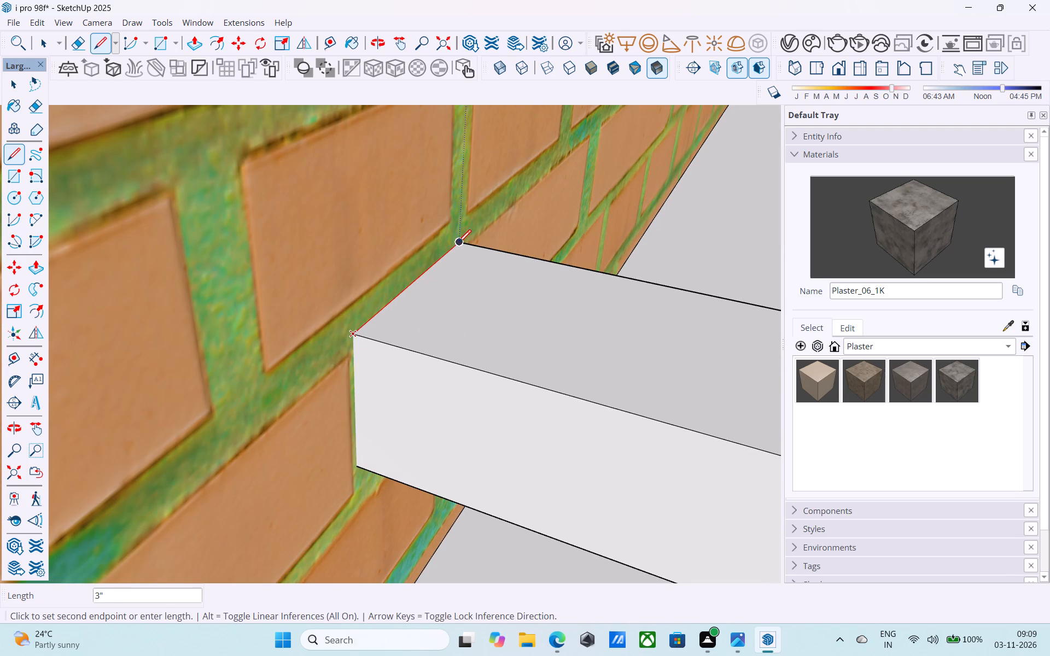
click(458, 244)
click(350, 337)
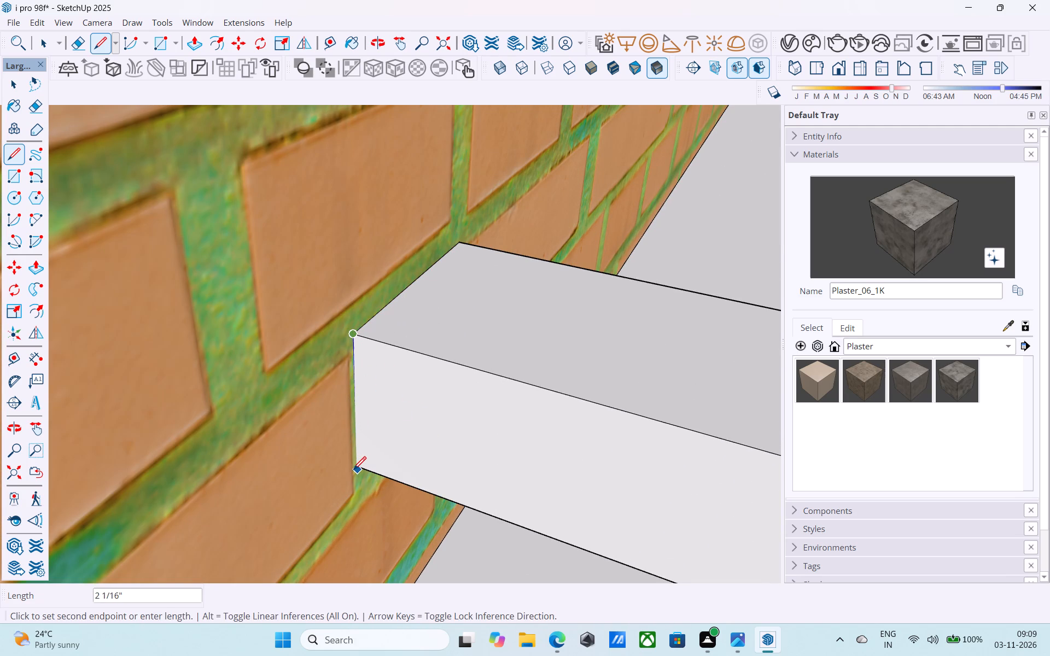
click(354, 471)
Draw the 2" inner vertical end edges of the top two rails where they meet the brick wall.
scroll(364, 396, down, 20)
scroll(364, 396, down, 3)
middle_drag(350, 384, 305, 388)
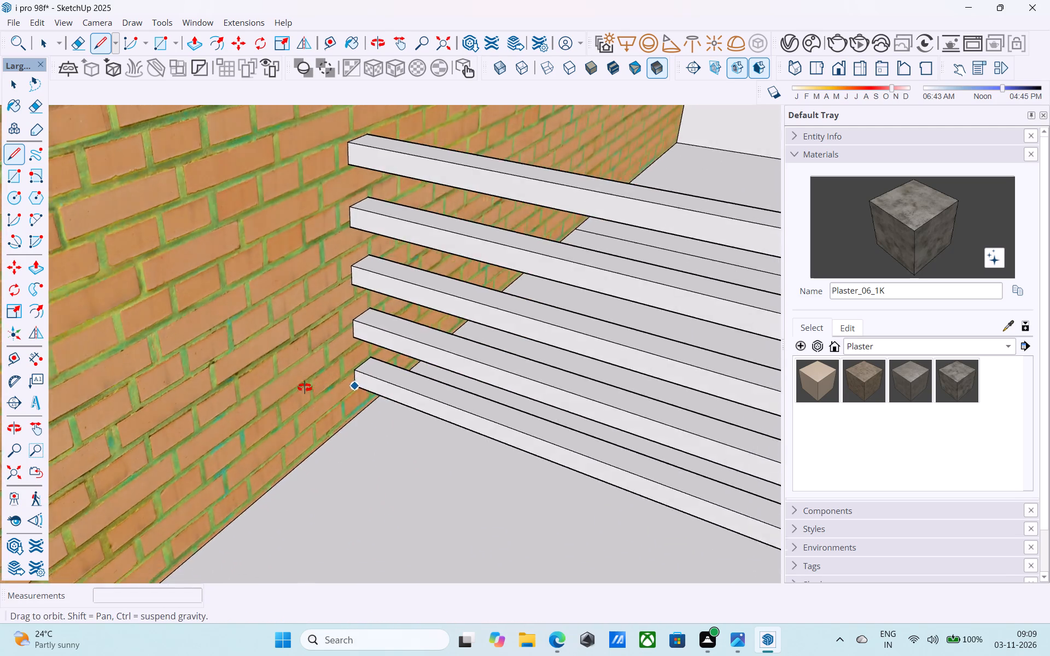
middle_drag(305, 388, 248, 406)
scroll(245, 412, up, 1)
key(space)
scroll(435, 367, down, 5)
middle_drag(282, 389, 129, 378)
middle_drag(463, 355, 655, 345)
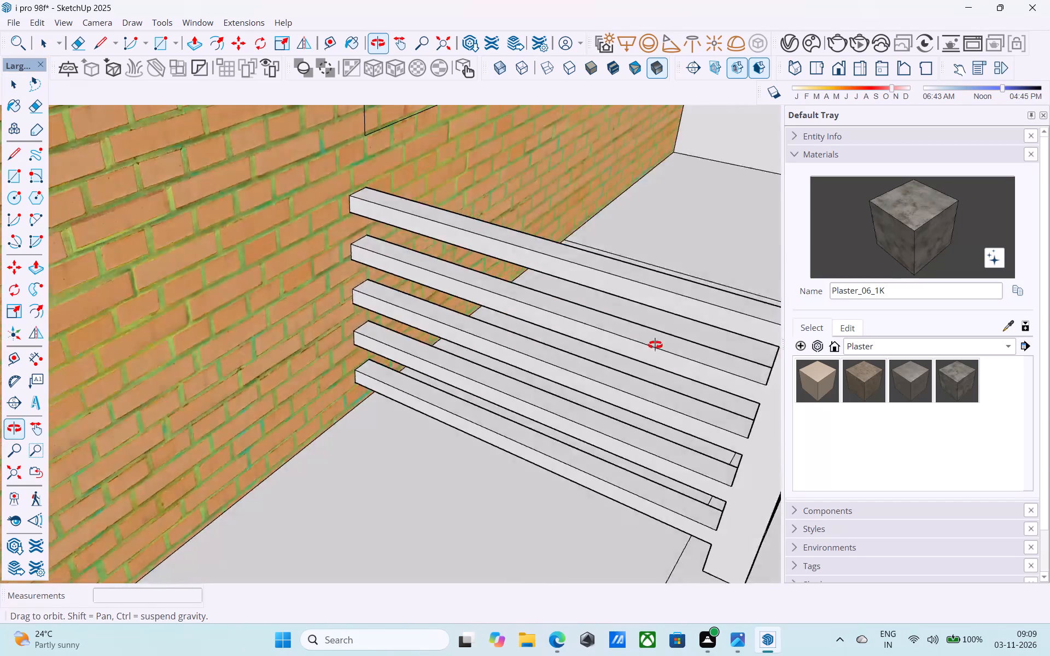
middle_drag(655, 345, 223, 341)
key(l)
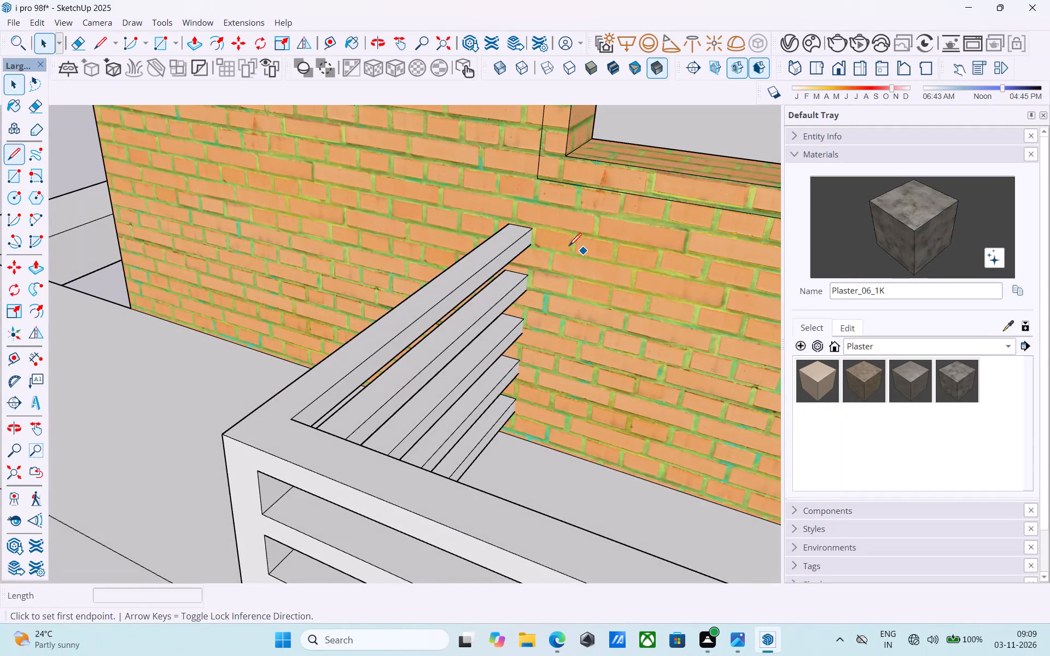
scroll(511, 227, up, 8)
click(556, 227)
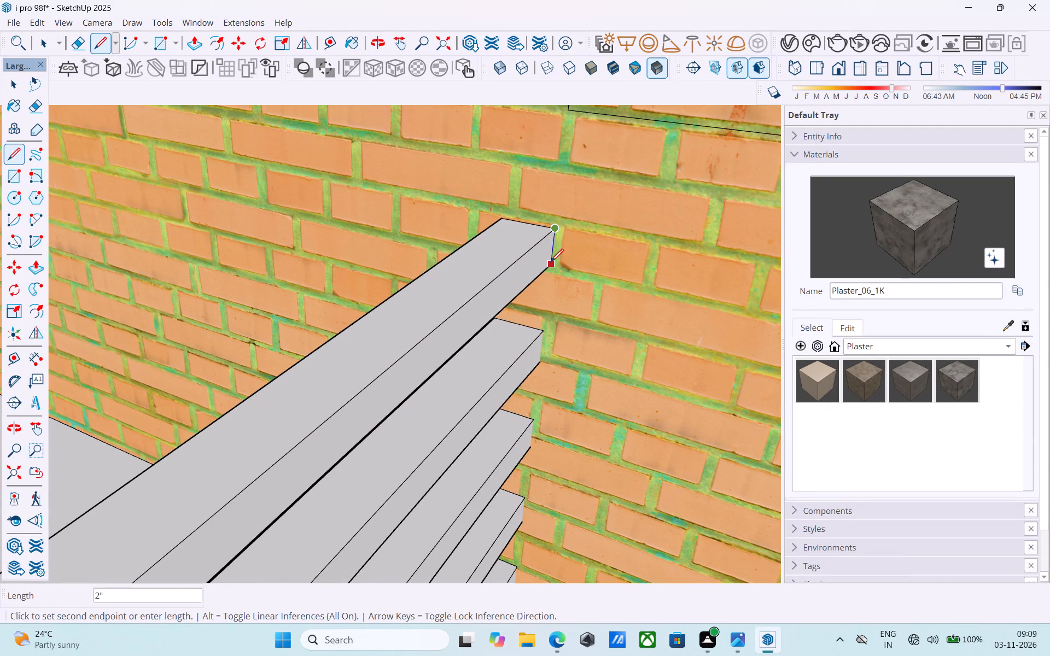
click(551, 263)
scroll(515, 202, down, 6)
scroll(509, 354, up, 6)
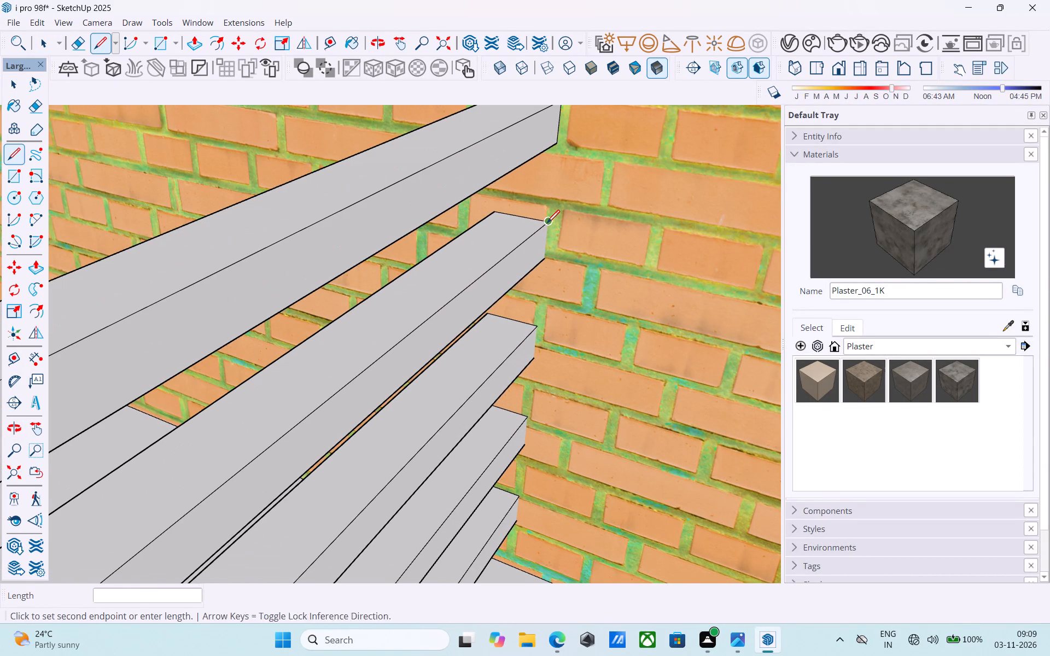
click(547, 224)
click(550, 262)
scroll(490, 250, down, 6)
scroll(548, 336, up, 7)
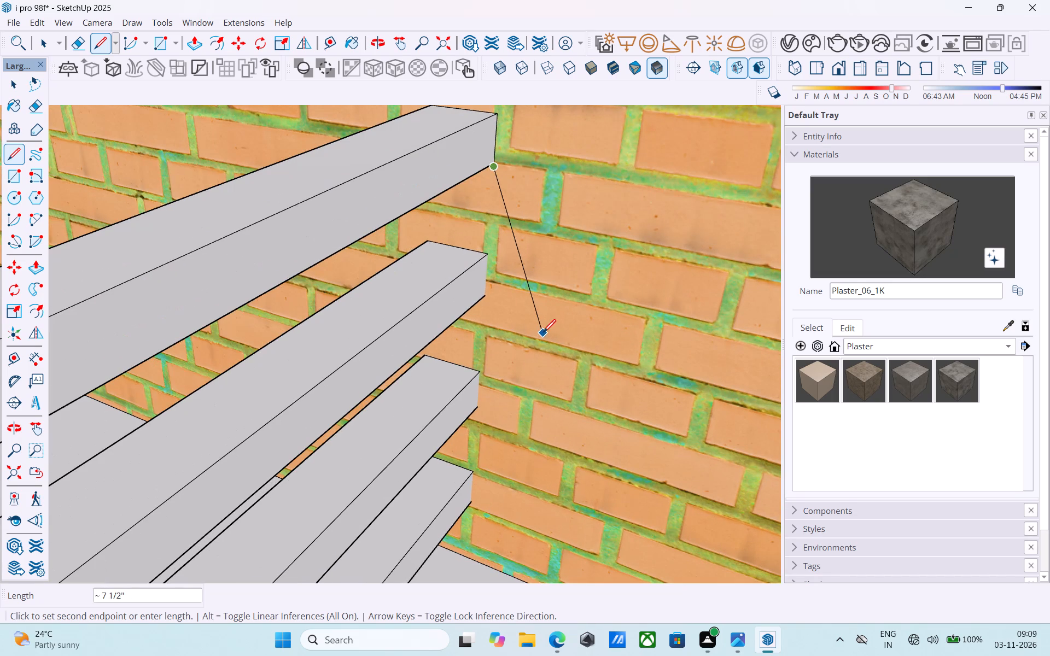
key(l)
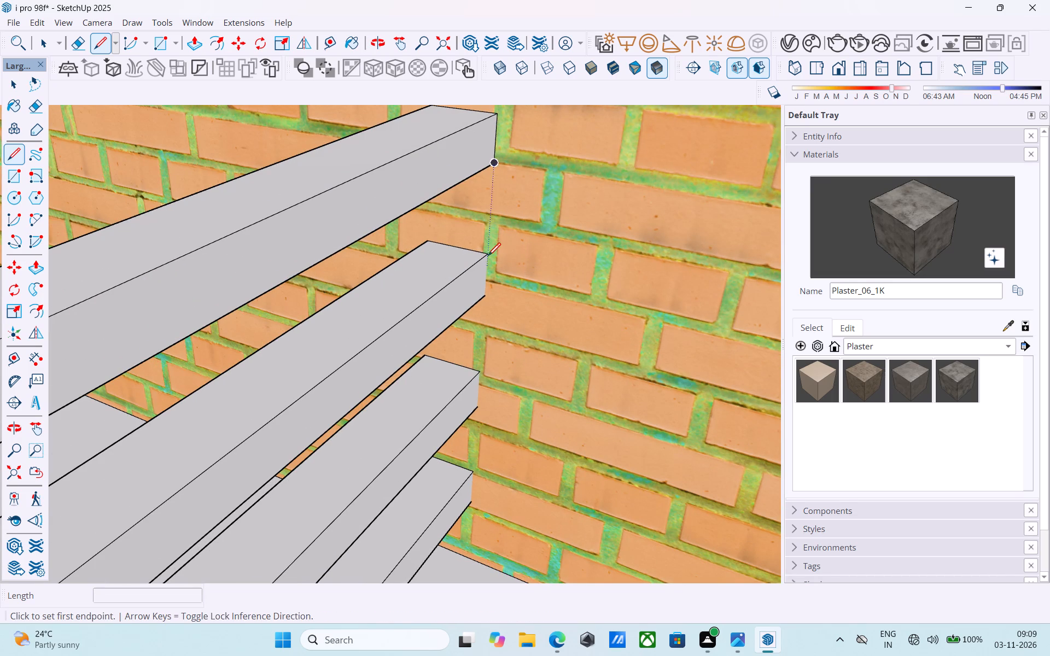
Draw the inner vertical end edges, about 2" high, of the lower three rails where they meet the brick wall.
click(484, 251)
click(487, 296)
scroll(485, 218, down, 7)
scroll(473, 319, up, 7)
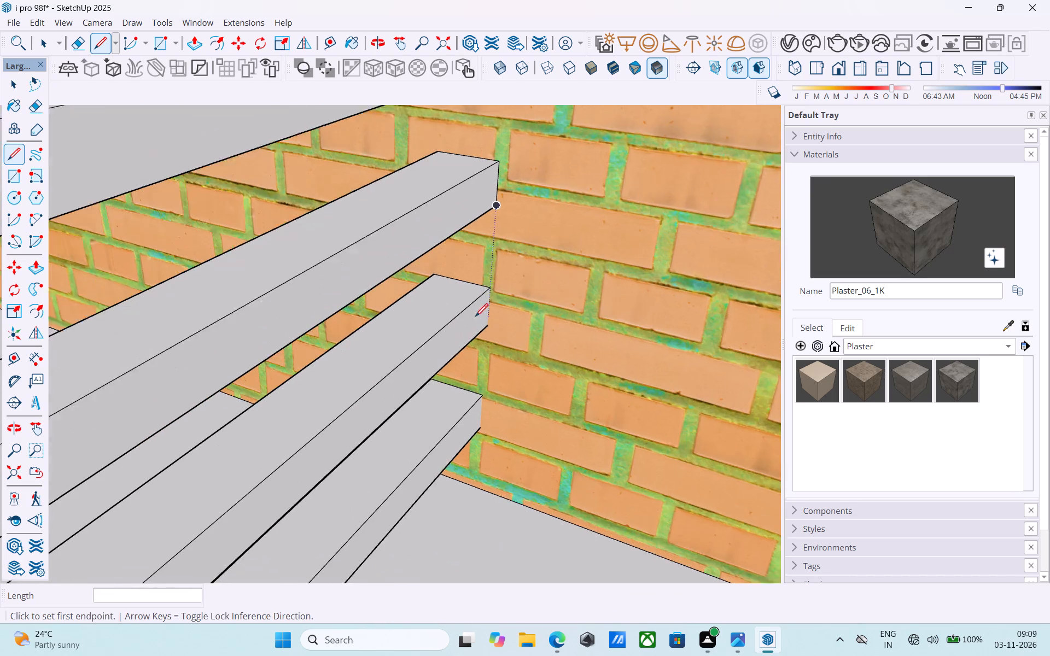
click(492, 286)
click(492, 326)
scroll(487, 282, down, 6)
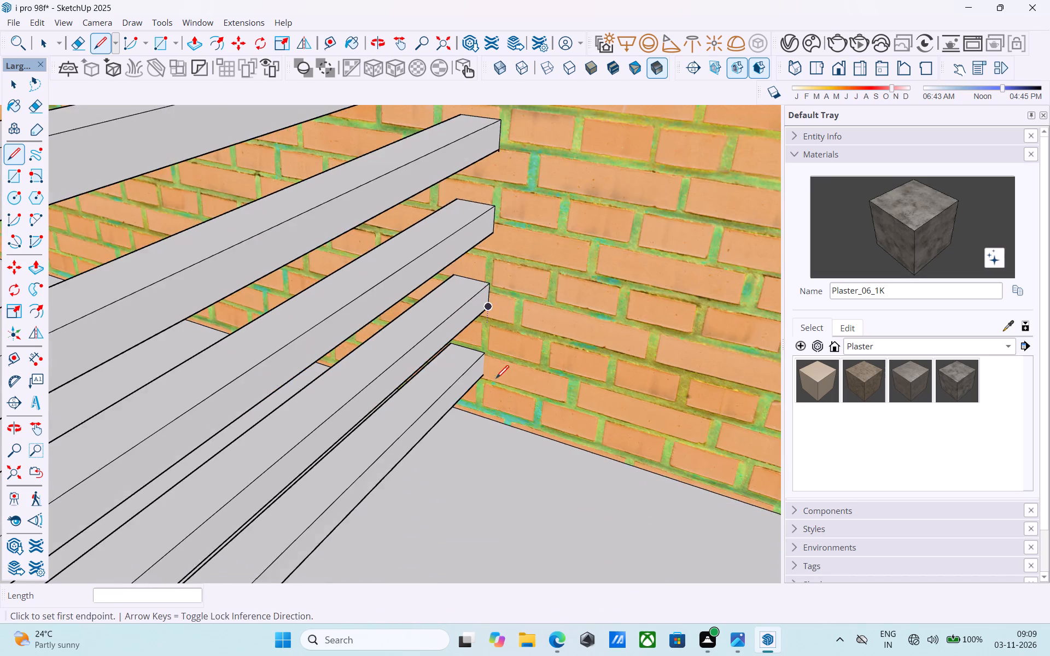
scroll(495, 383, up, 10)
click(460, 310)
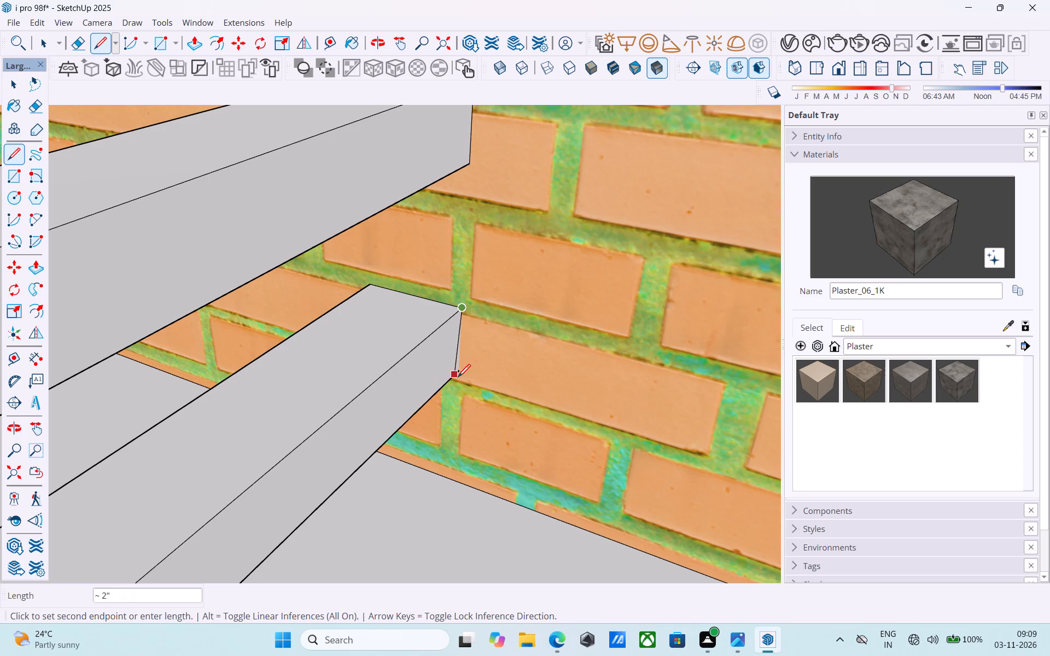
click(460, 374)
key(space)
Check the rail ends against the brick wall and save the model.
scroll(459, 372, down, 12)
middle_drag(437, 397, 661, 386)
scroll(599, 386, down, 14)
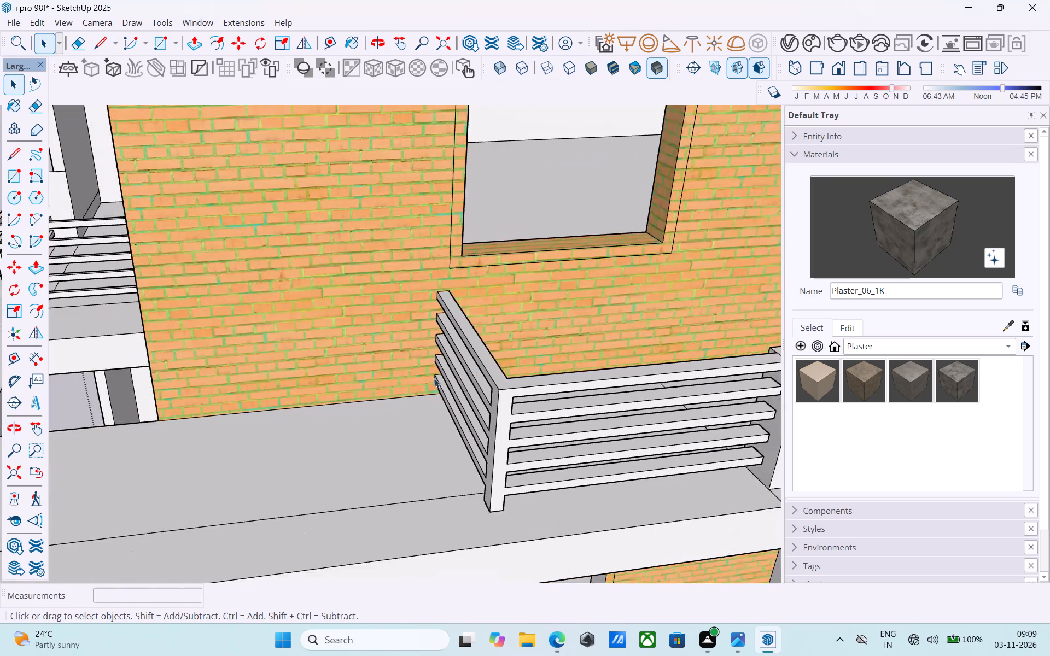
scroll(434, 378, down, 1)
middle_drag(481, 364, 509, 348)
scroll(417, 307, up, 5)
middle_drag(427, 321, 542, 274)
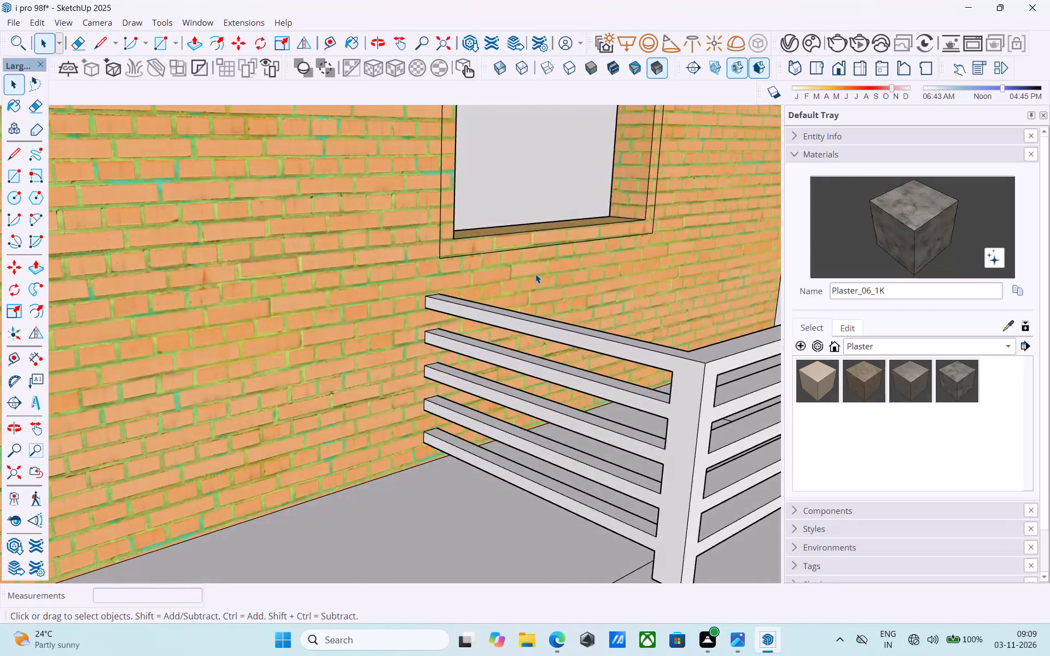
scroll(536, 274, down, 7)
key(ctrl+s)
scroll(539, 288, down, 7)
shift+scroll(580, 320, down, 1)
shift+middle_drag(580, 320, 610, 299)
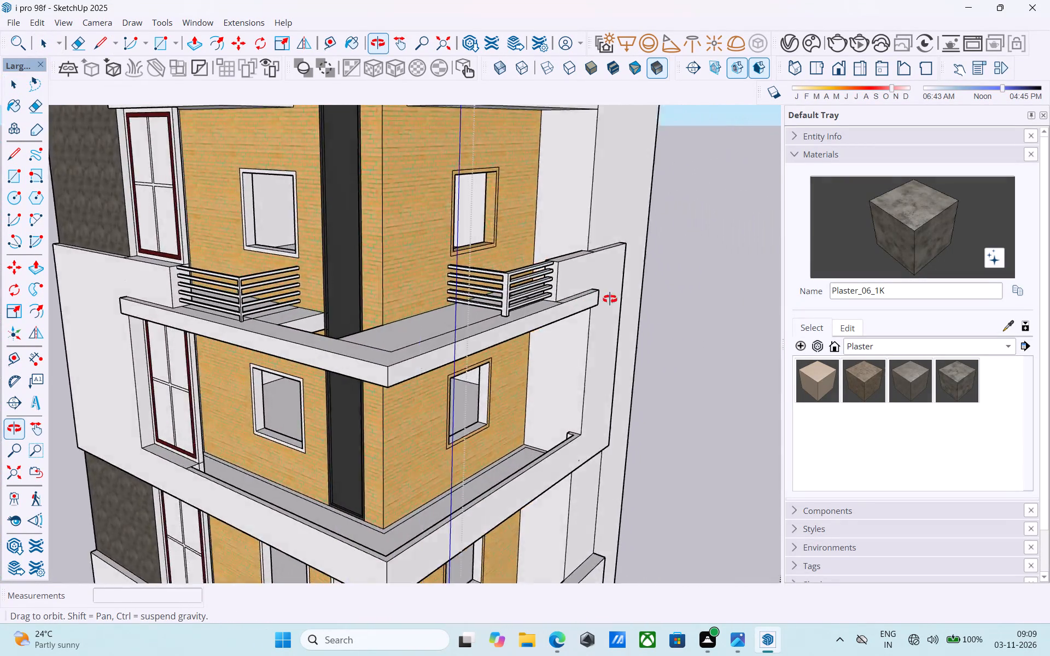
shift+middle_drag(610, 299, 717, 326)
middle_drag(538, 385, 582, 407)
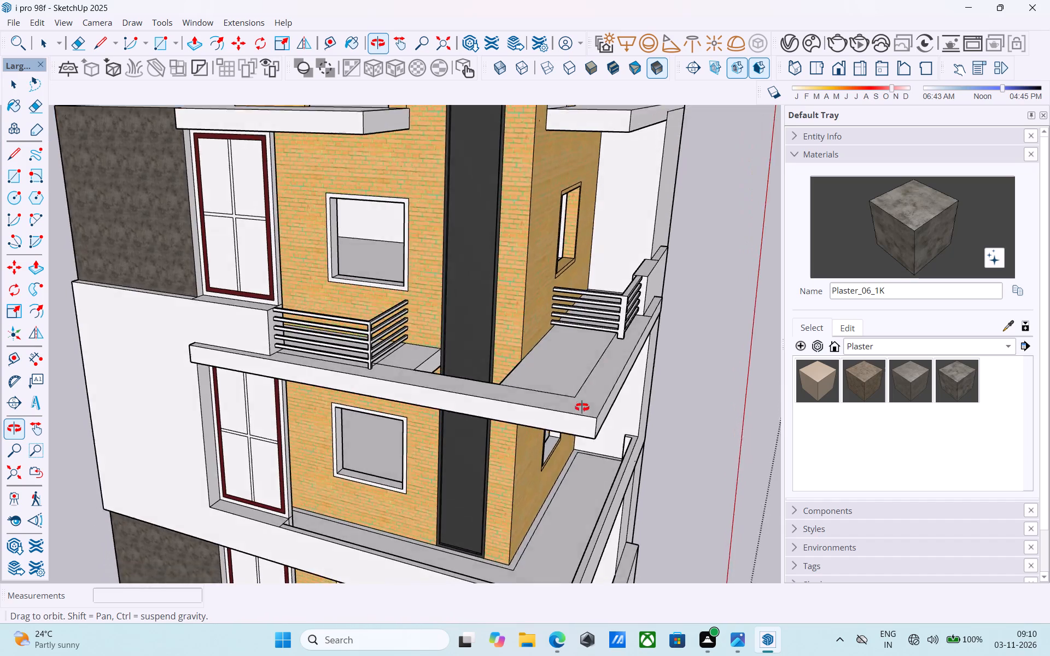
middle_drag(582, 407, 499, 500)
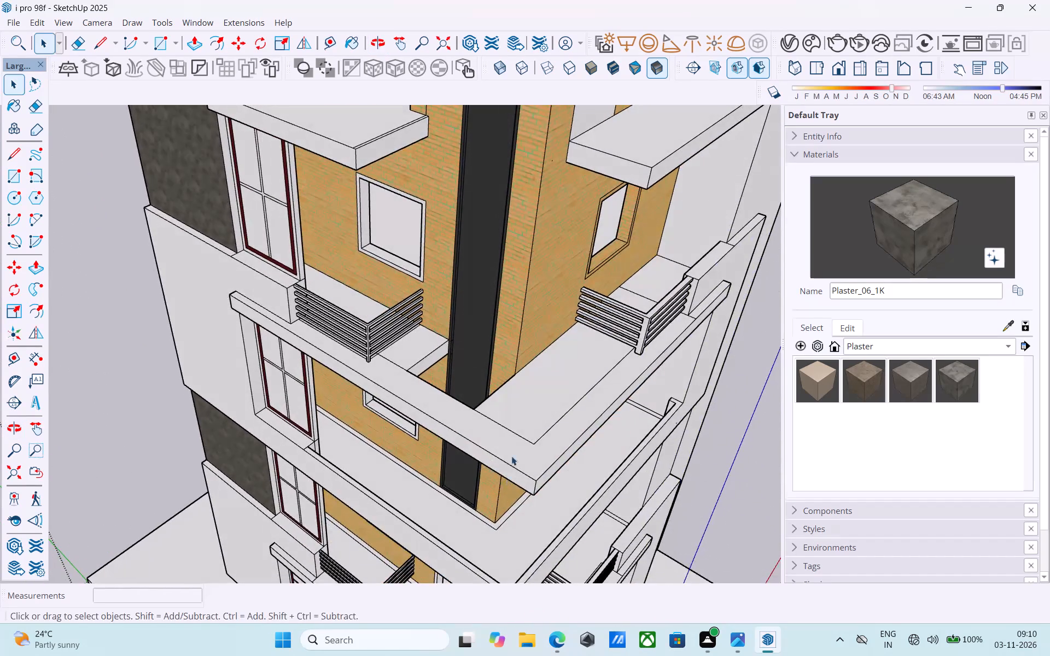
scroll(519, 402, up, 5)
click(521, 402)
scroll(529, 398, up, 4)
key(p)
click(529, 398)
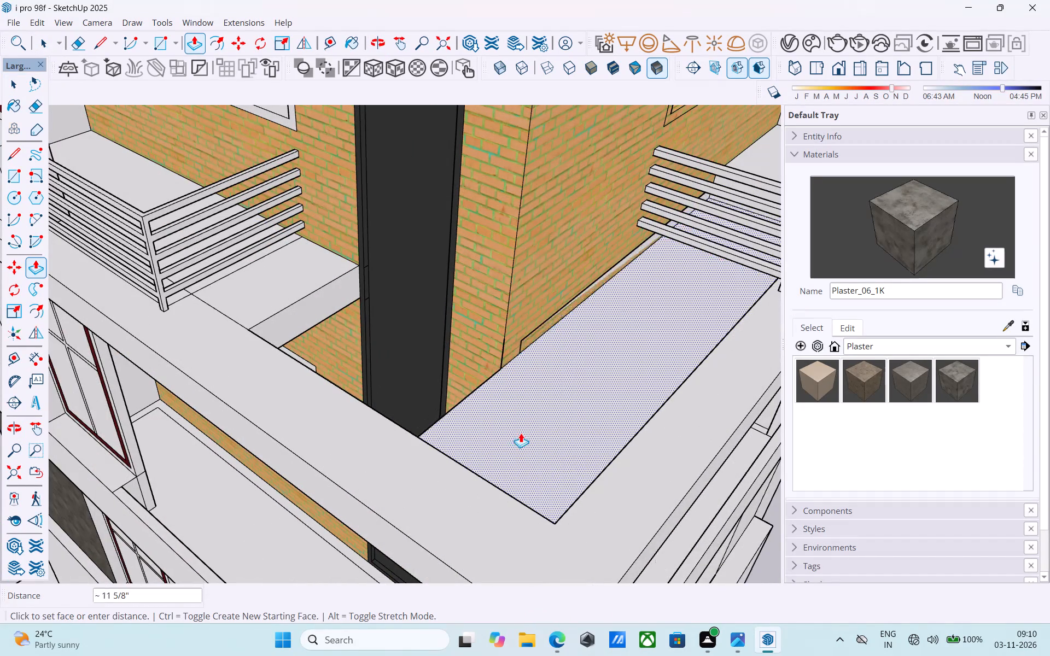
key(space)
Erase the stray edges between the balcony slab and the outer beam, beside the existing opening near the upper front railing.
scroll(530, 430, down, 5)
middle_drag(553, 385, 597, 347)
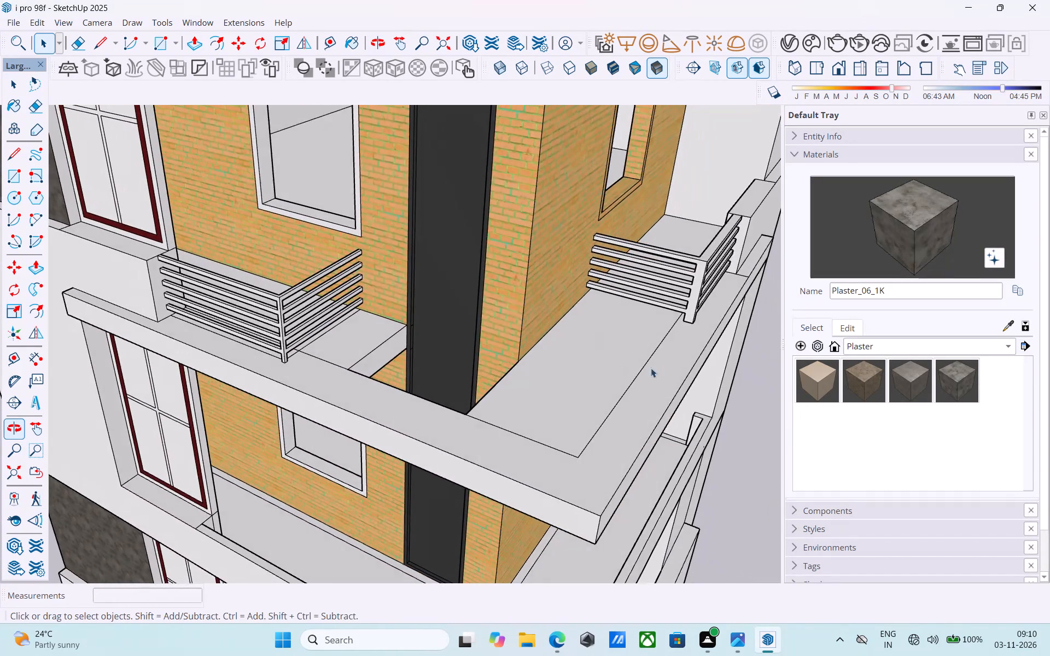
middle_drag(668, 352, 450, 380)
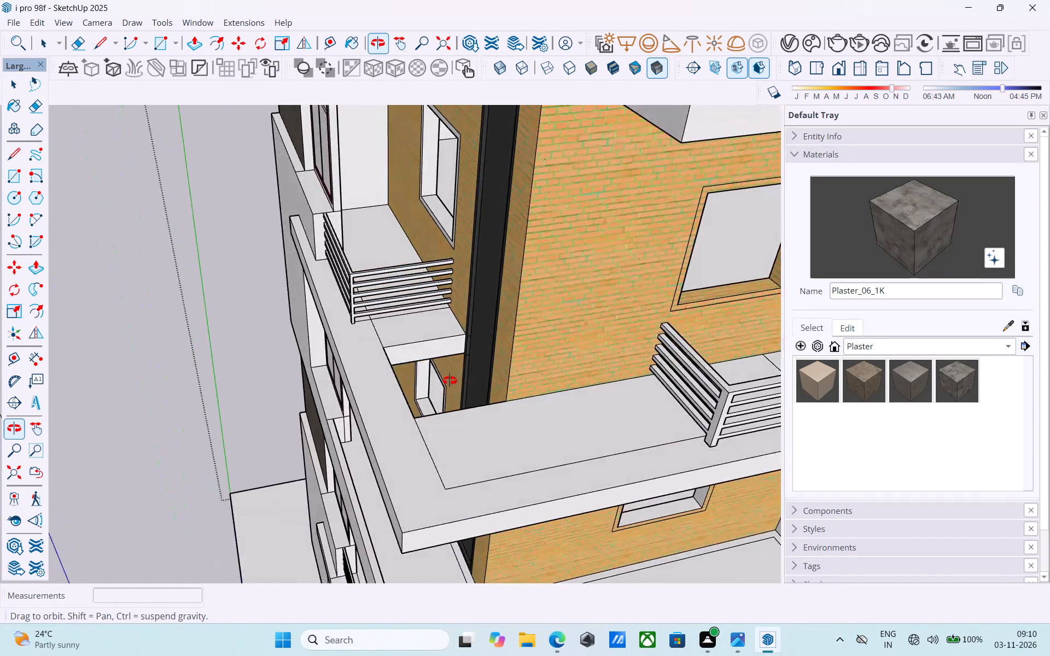
middle_drag(450, 380, 556, 394)
scroll(348, 320, up, 8)
key(e)
drag(341, 349, 324, 354)
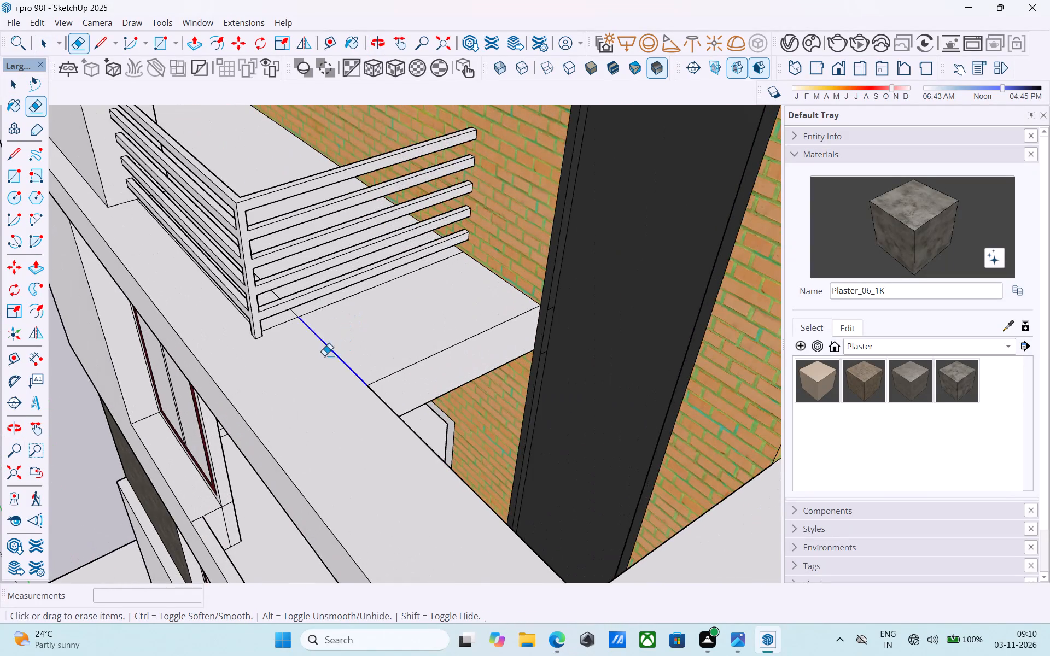
middle_drag(328, 351, 215, 479)
scroll(220, 467, down, 5)
drag(232, 324, 253, 332)
middle_drag(267, 326, 338, 274)
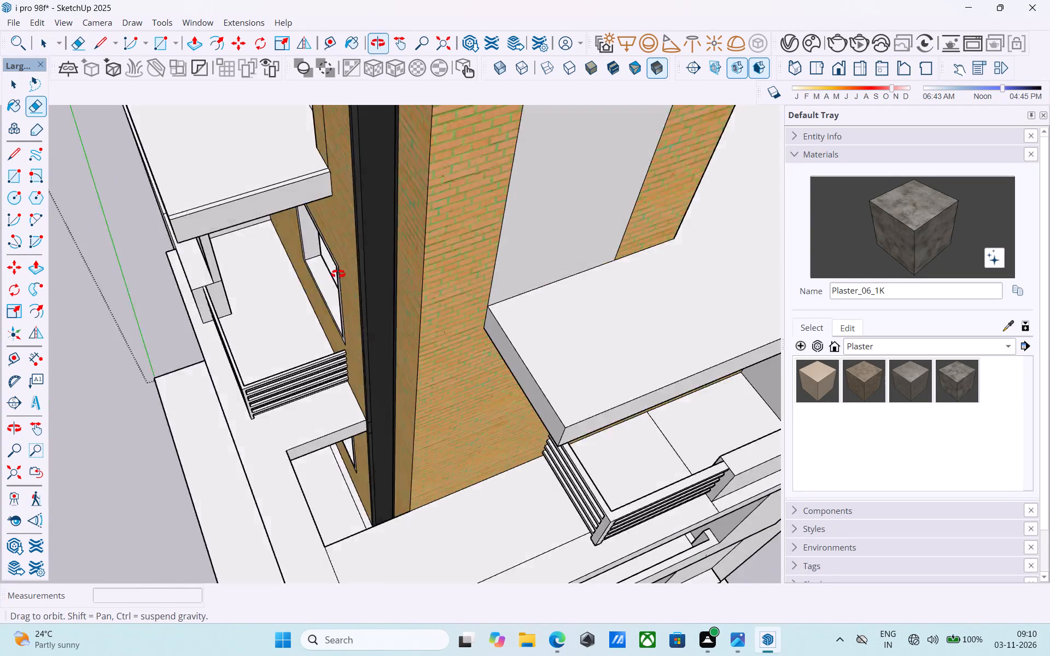
middle_drag(338, 274, 370, 251)
scroll(298, 277, down, 6)
middle_drag(344, 328, 477, 278)
key(space)
Draw a line across the upper side balcony slab from the brick wall to the beam's inner edge, in front of the side railing.
scroll(452, 355, up, 6)
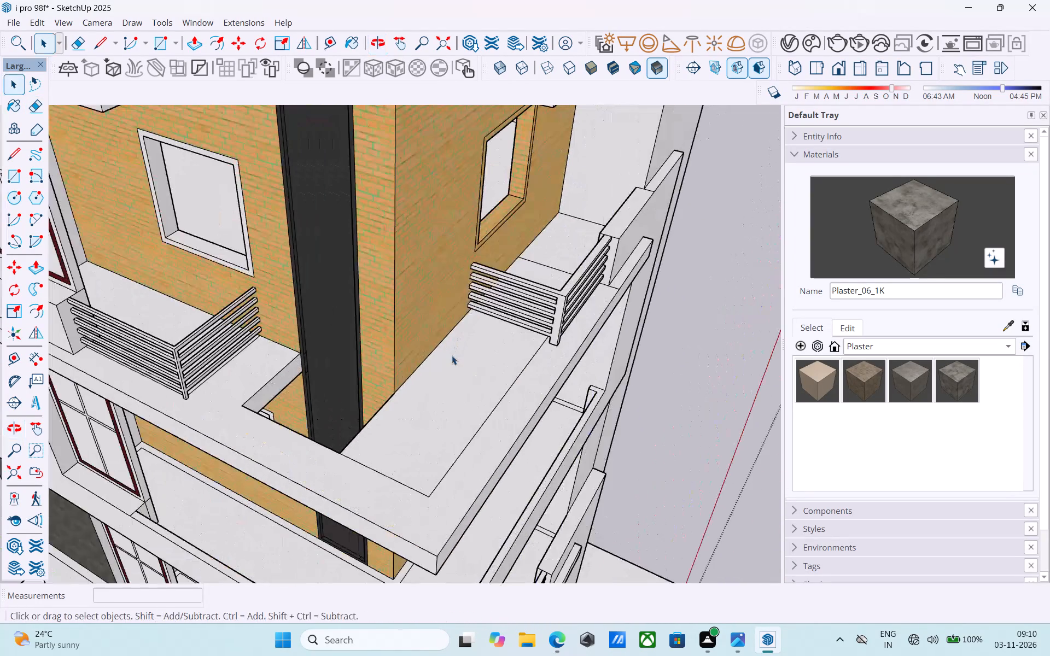
middle_click(450, 356)
scroll(450, 355, up, 6)
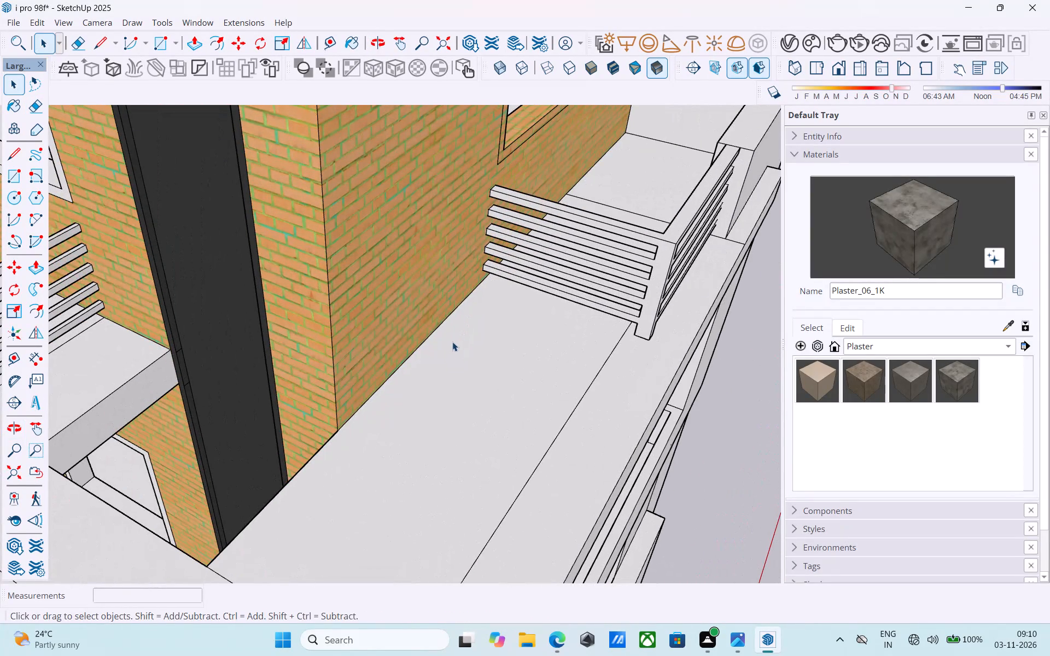
key(l)
click(434, 331)
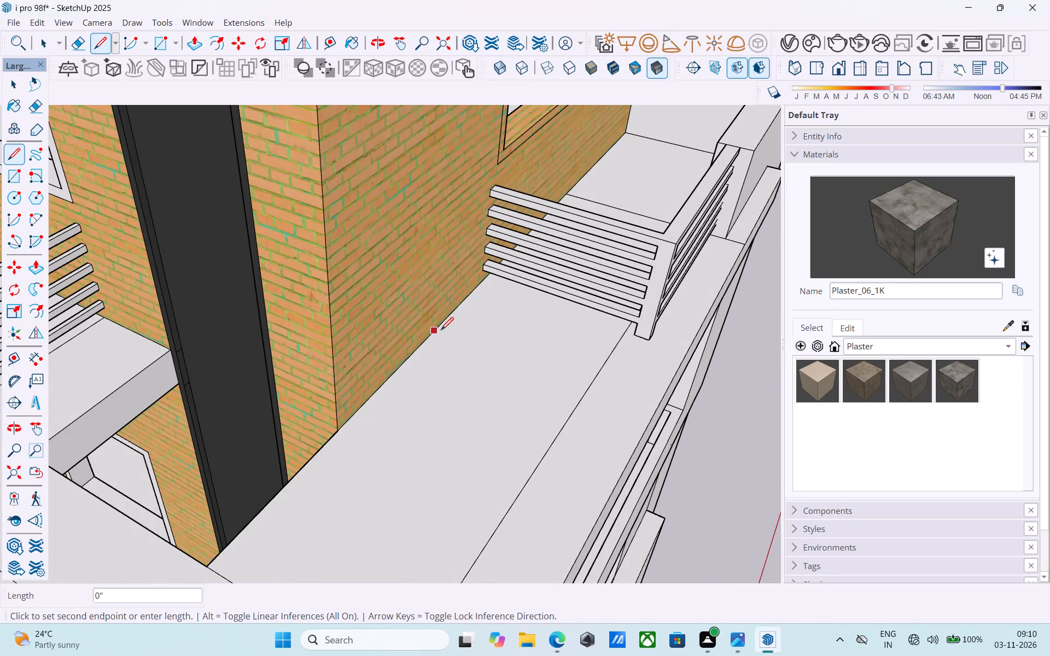
click(586, 393)
key(space)
Push the slab section between that line and the building corner down 1' to cut an opening through the slab.
click(482, 418)
scroll(468, 423, down, 5)
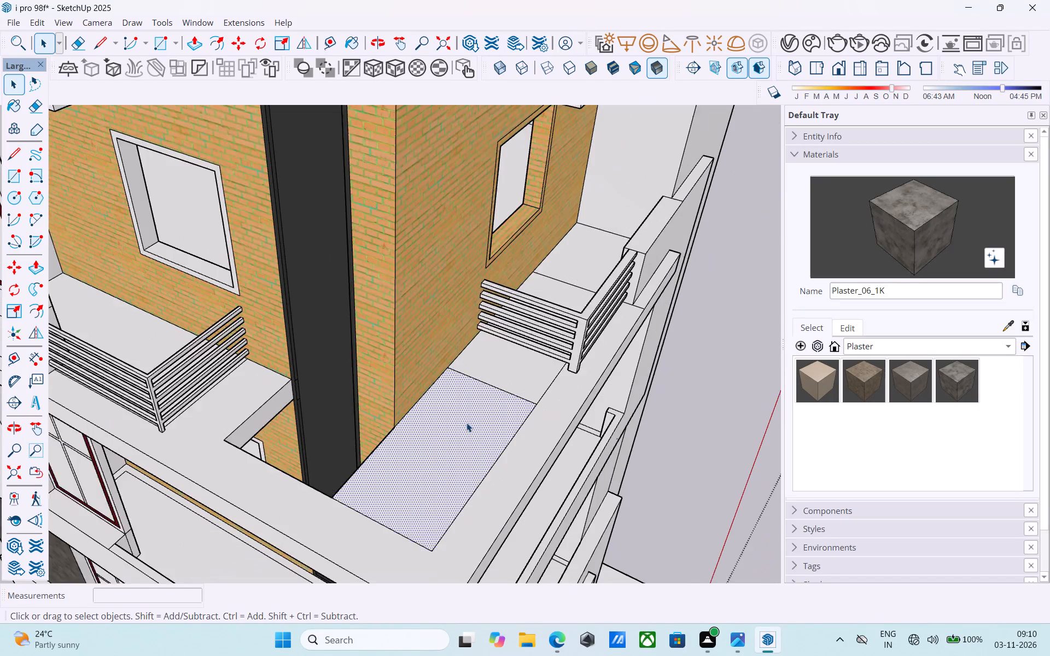
scroll(466, 423, down, 2)
key(p)
click(430, 455)
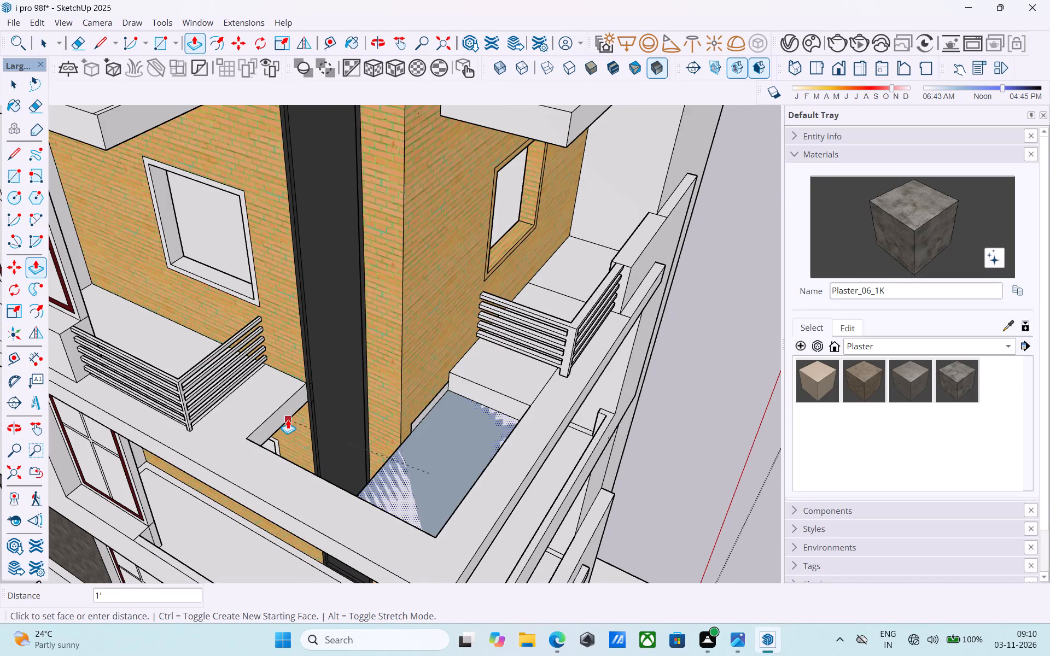
click(288, 419)
key(space)
Erase the leftover strip's edges along the brick wall at the side slab opening and save the model.
scroll(288, 420, down, 4)
middle_drag(291, 432, 218, 338)
scroll(350, 376, up, 4)
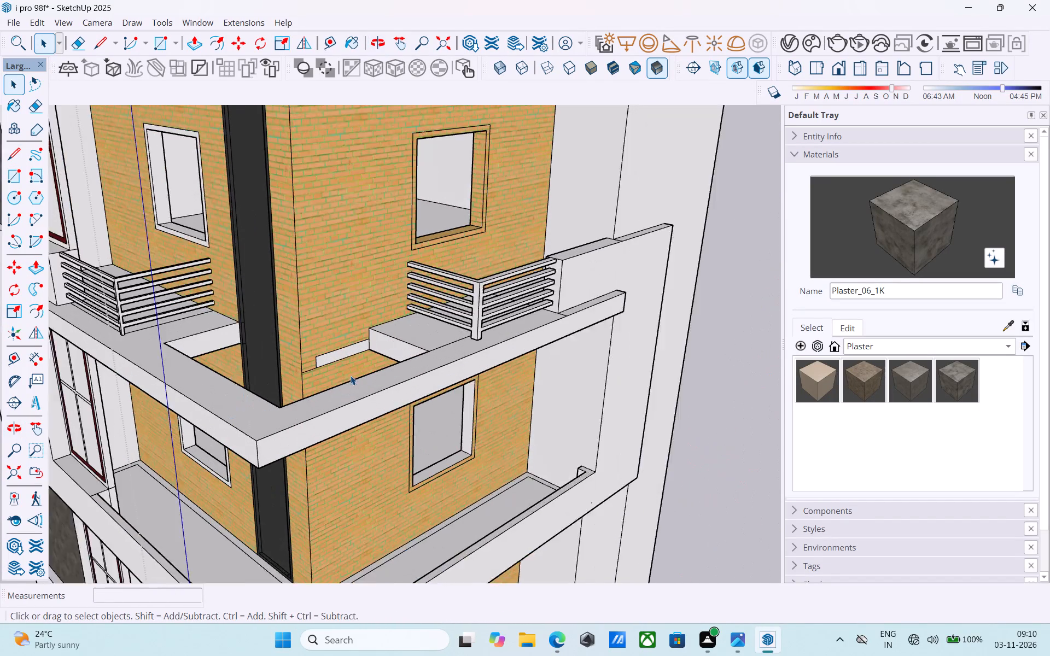
key(e)
drag(340, 351, 332, 344)
drag(323, 354, 314, 358)
drag(313, 359, 312, 377)
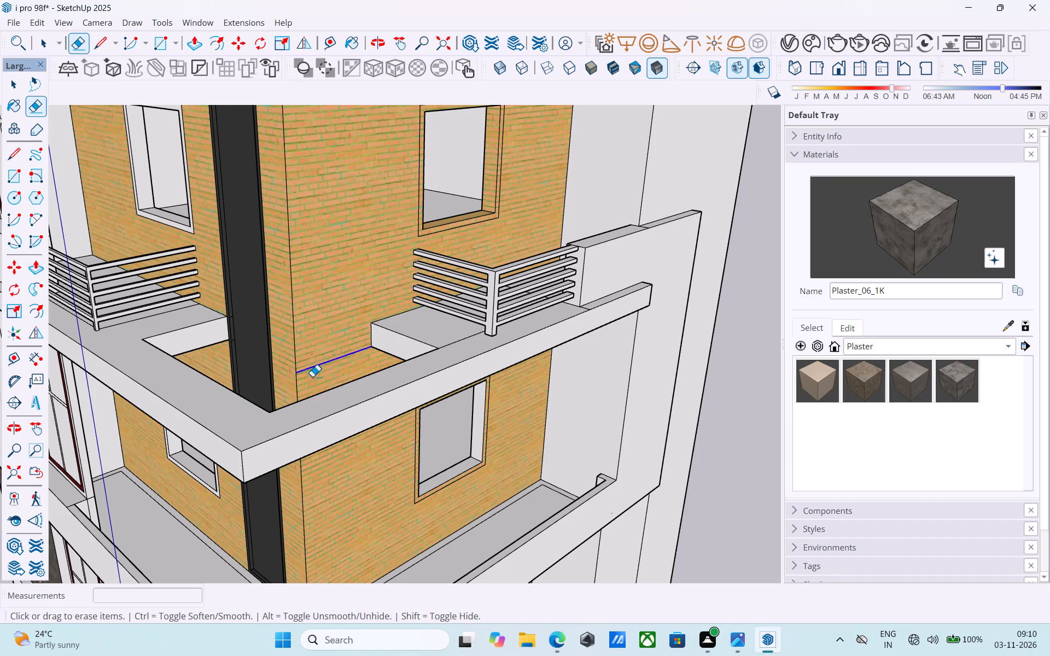
drag(312, 377, 312, 376)
key(space)
scroll(337, 367, down, 10)
middle_drag(340, 376, 371, 349)
key(ctrl+s)
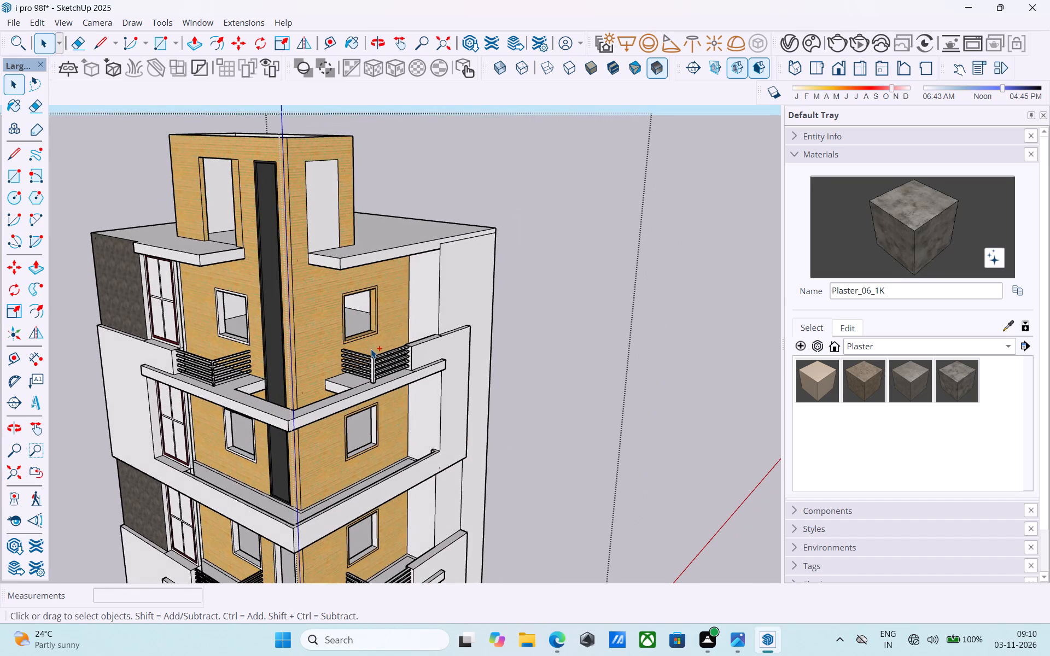
Look over the building's lower floors and balconies from the front and side.
scroll(370, 349, down, 7)
shift+middle_drag(358, 365, 428, 260)
scroll(419, 418, up, 7)
shift+middle_drag(418, 453, 414, 450)
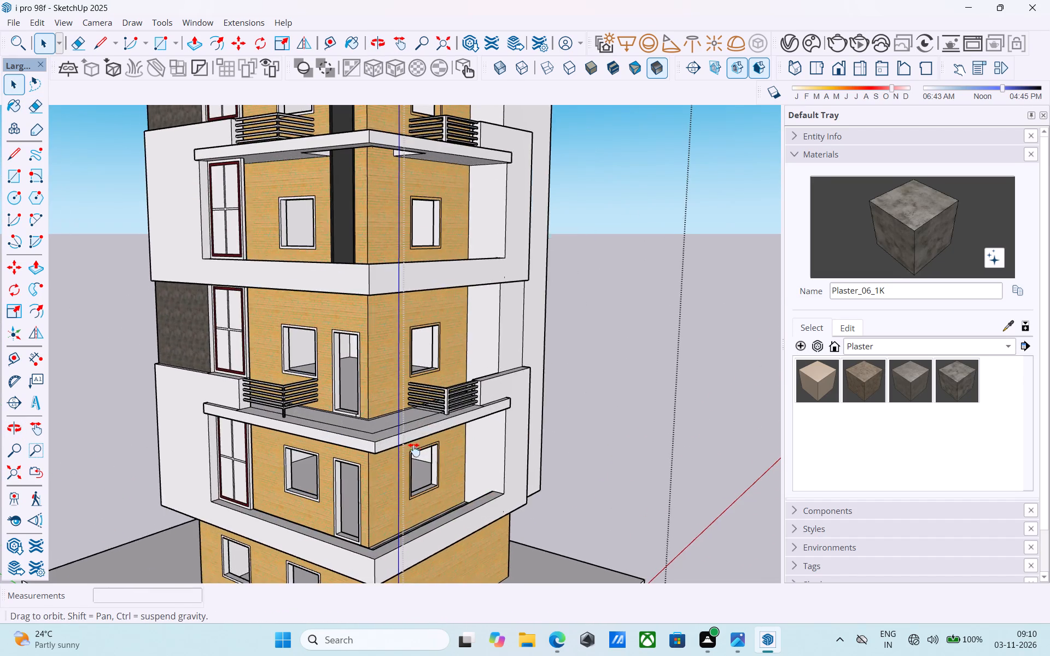
shift+middle_drag(414, 450, 611, 388)
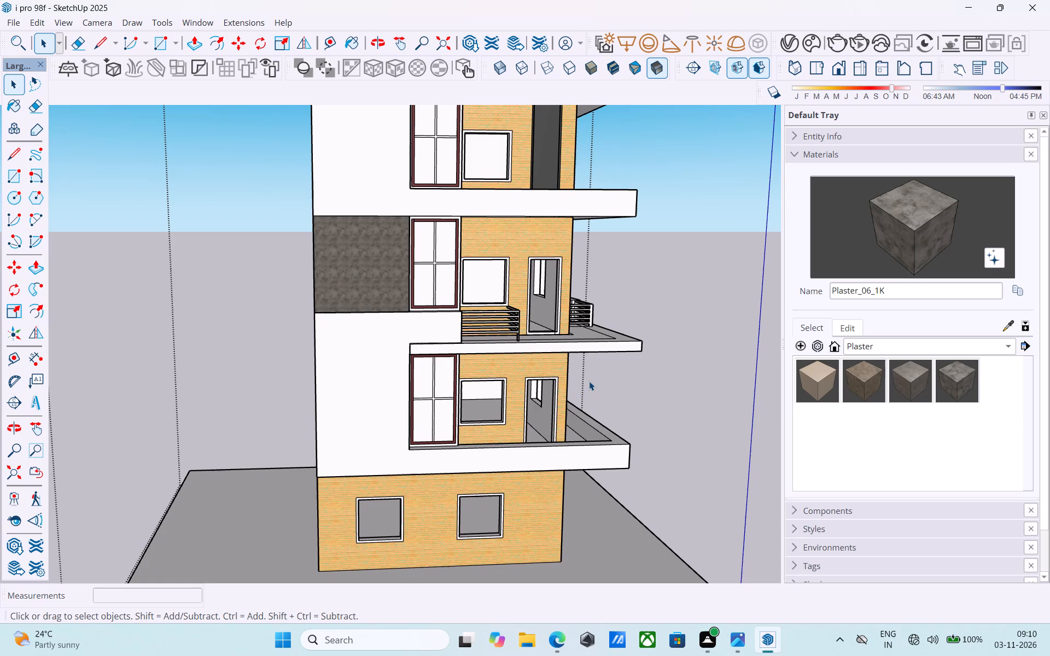
scroll(590, 384, down, 6)
middle_drag(591, 385, 390, 436)
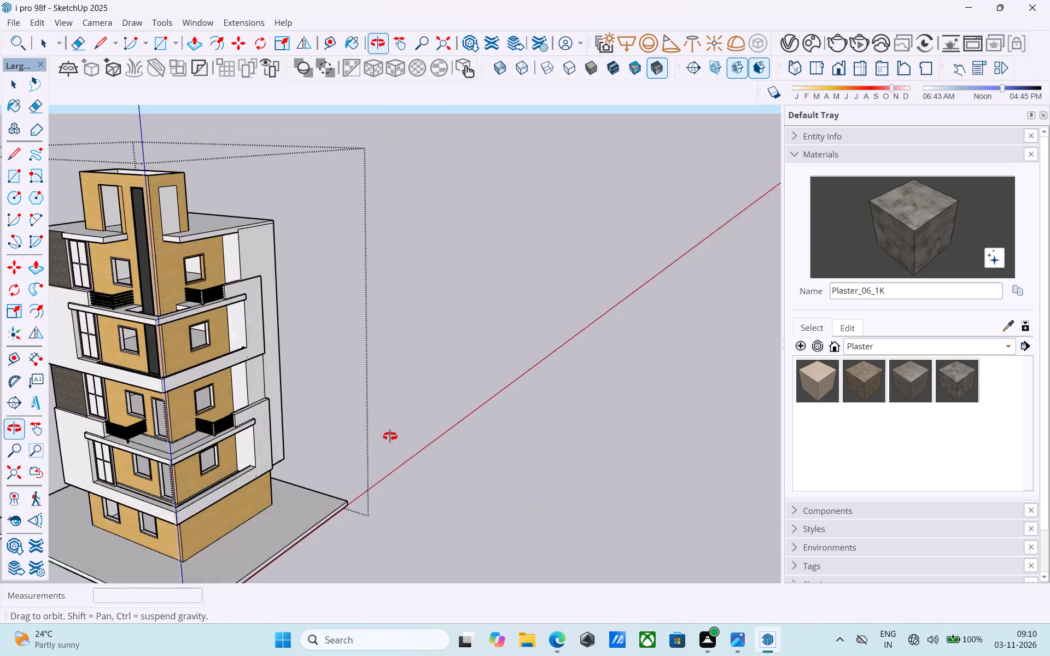
middle_drag(390, 436, 468, 432)
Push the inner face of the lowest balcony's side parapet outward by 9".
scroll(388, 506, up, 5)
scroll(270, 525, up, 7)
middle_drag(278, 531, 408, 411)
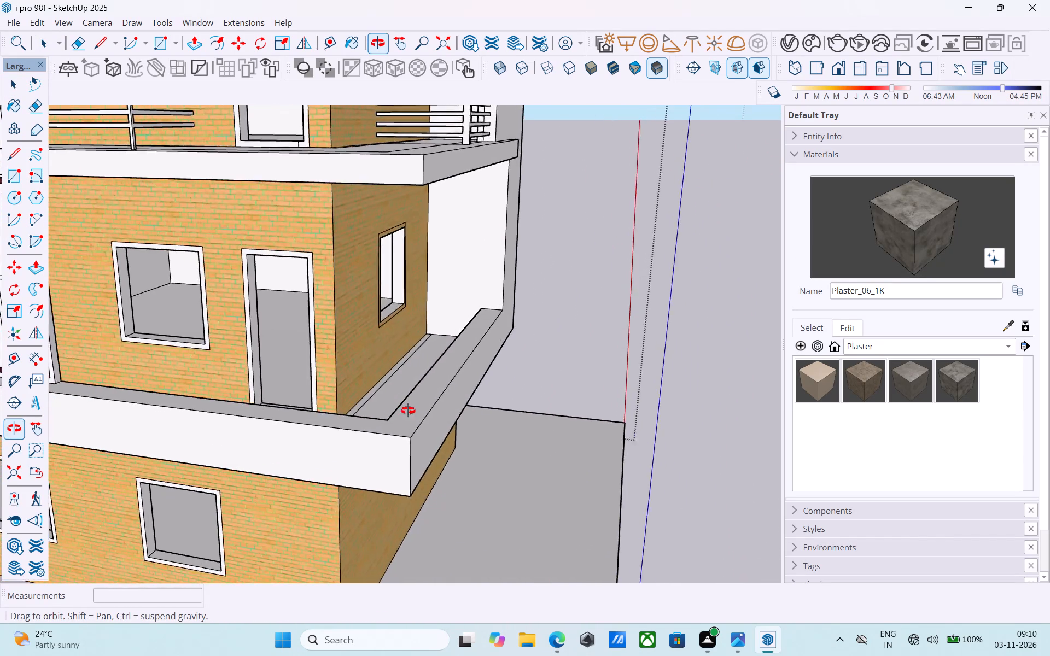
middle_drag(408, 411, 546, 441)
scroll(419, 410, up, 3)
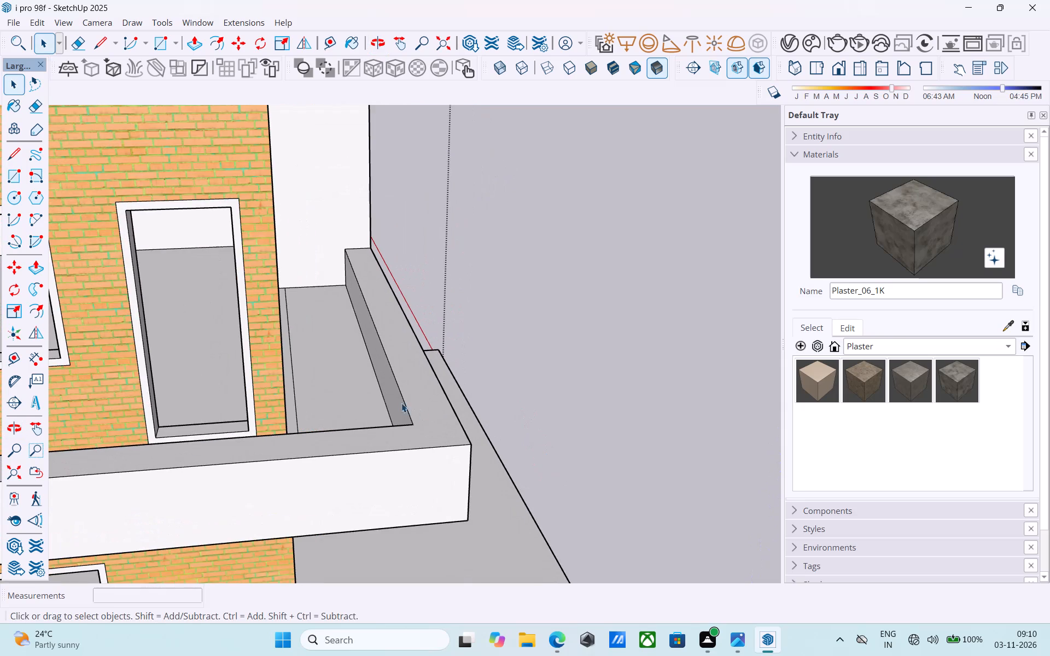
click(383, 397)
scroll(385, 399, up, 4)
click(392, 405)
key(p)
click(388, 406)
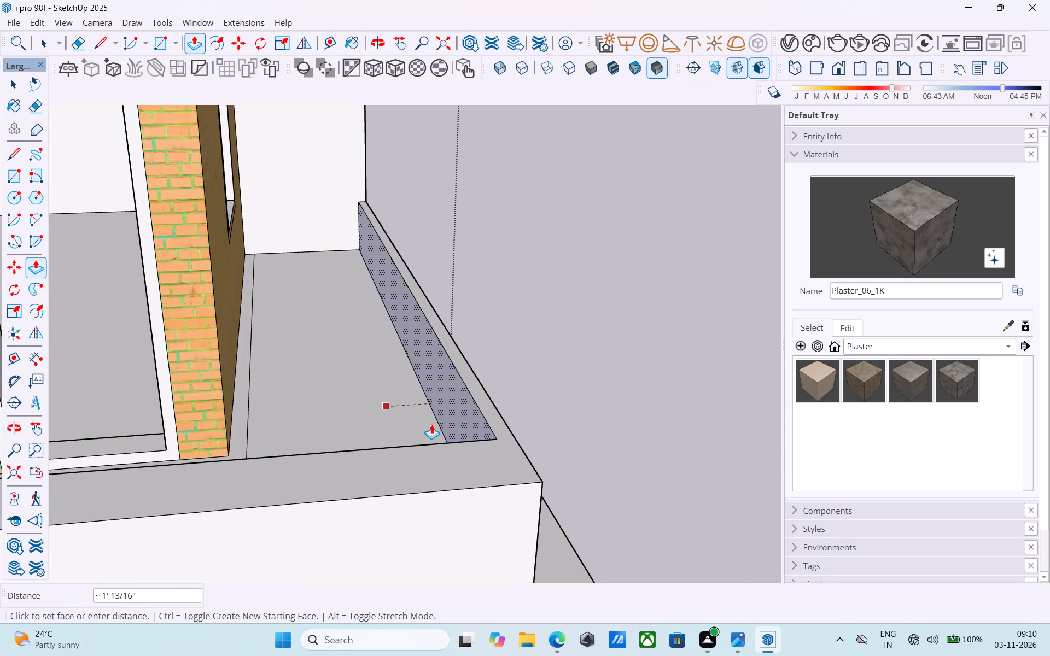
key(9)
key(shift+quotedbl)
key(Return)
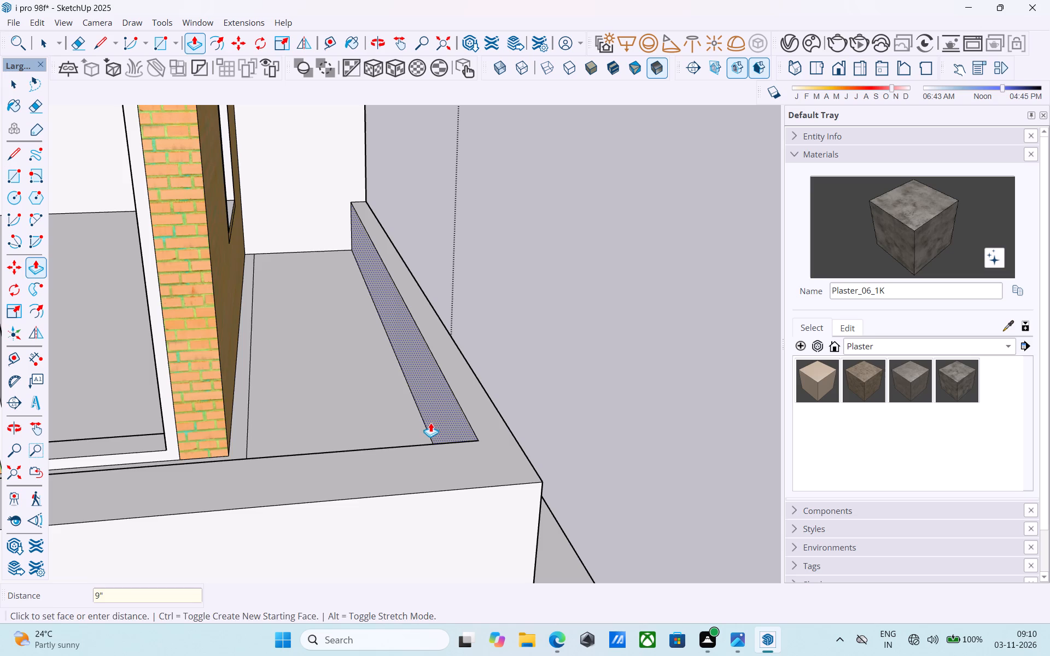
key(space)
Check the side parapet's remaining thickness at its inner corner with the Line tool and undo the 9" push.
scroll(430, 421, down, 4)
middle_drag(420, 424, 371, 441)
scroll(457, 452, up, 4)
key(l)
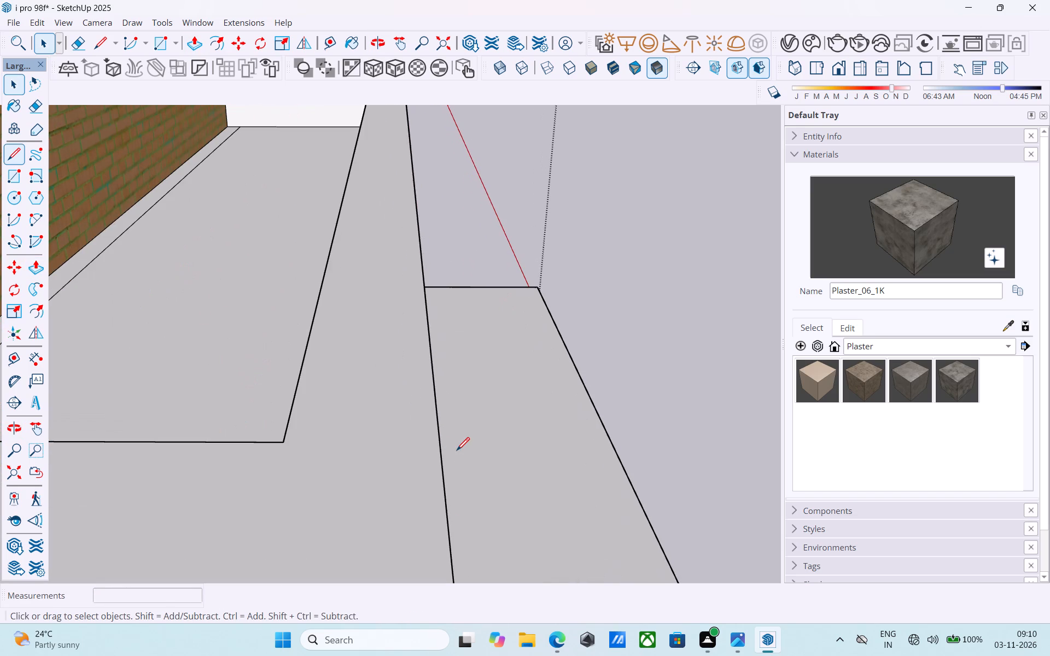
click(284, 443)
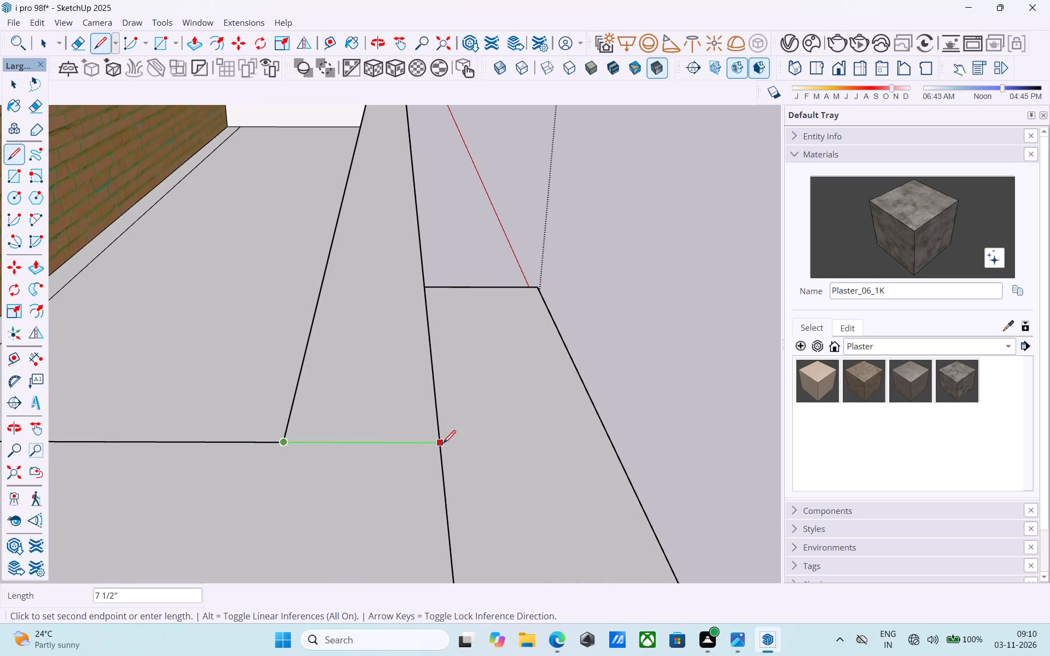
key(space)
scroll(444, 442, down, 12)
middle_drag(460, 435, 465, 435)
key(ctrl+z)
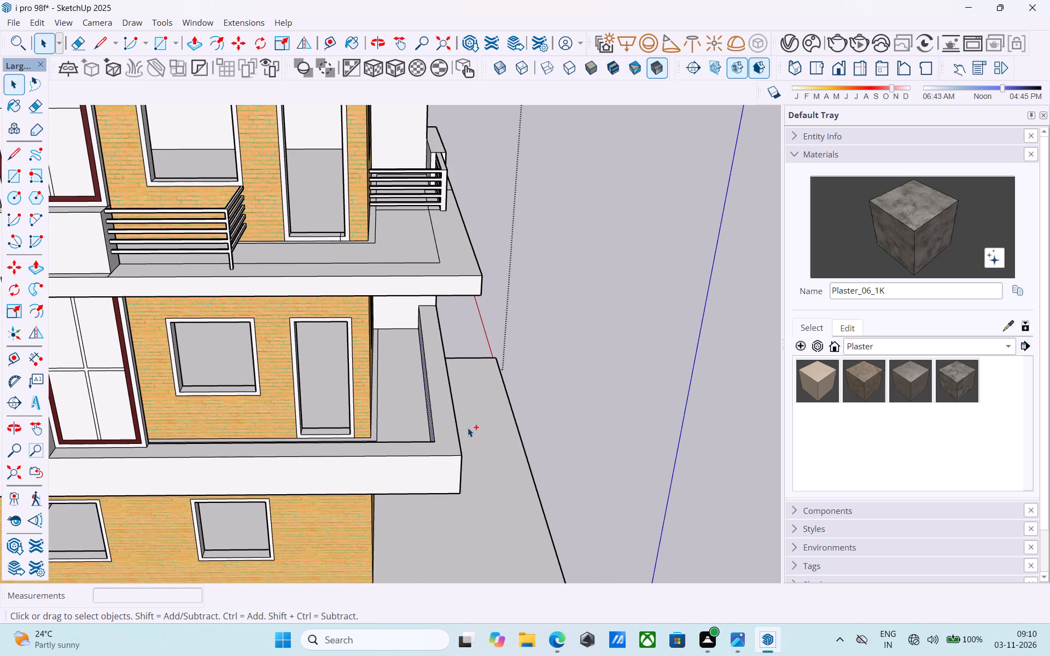
Push the inner face of the lowest balcony's side parapet outward by 1'.
scroll(421, 412, up, 10)
key(p)
click(443, 422)
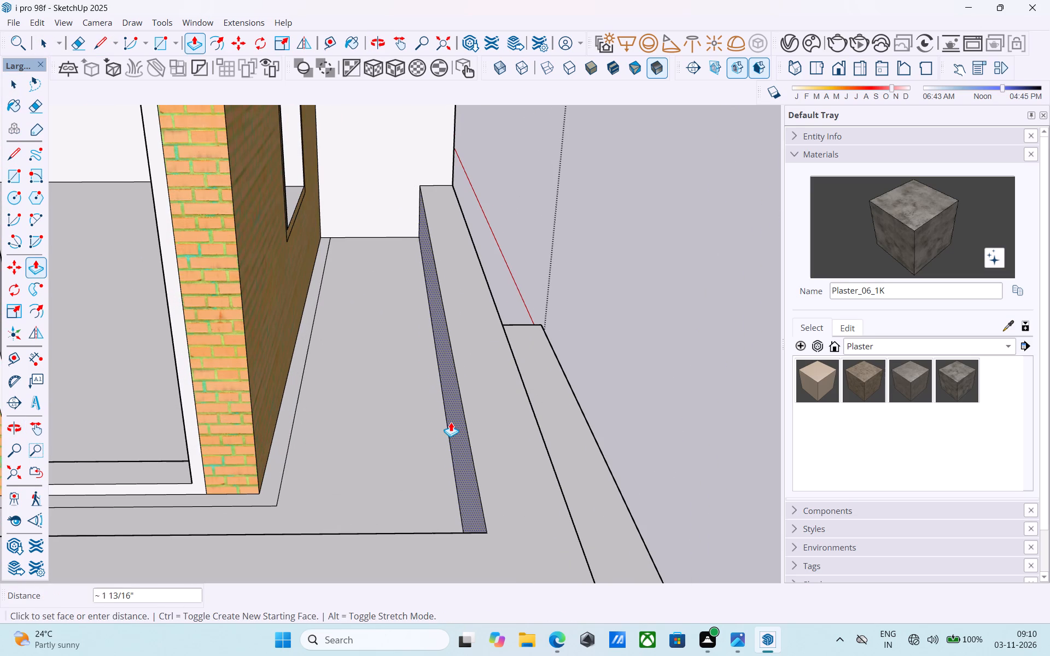
text(10)
key(BackSpace)
key(BackSpace)
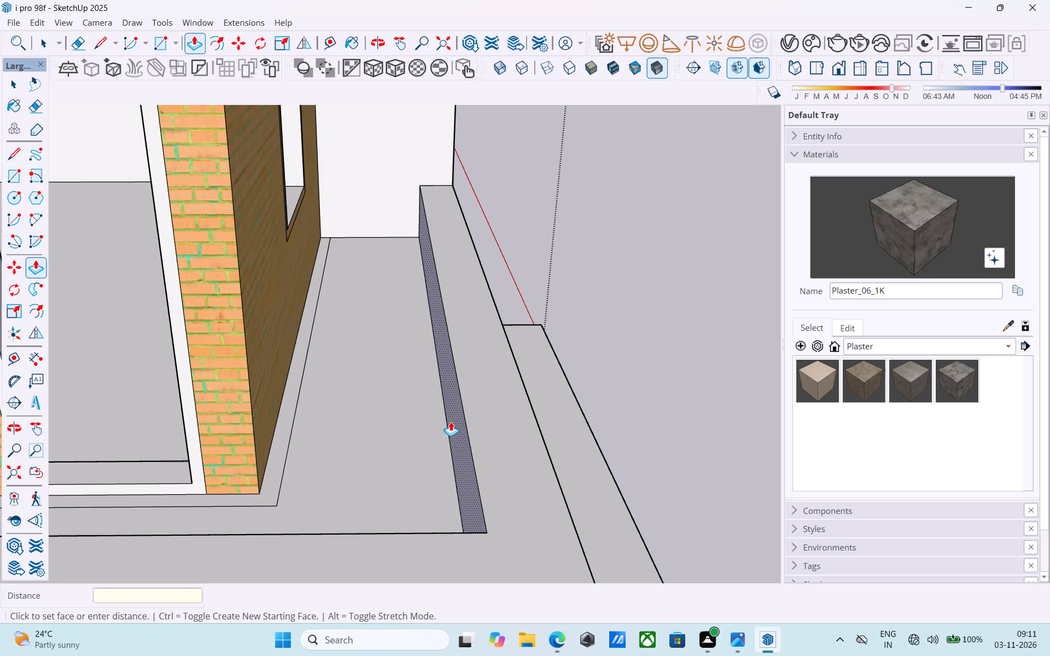
key(1)
key(apostrophe)
key(Return)
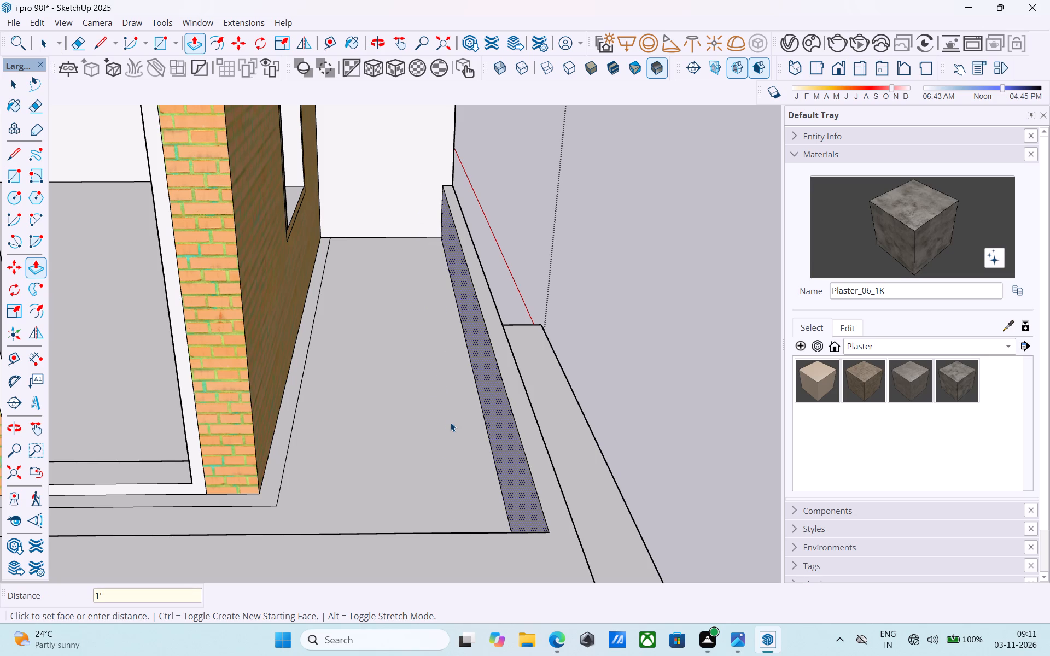
key(space)
Check the side parapet's remaining thickness from its inner corner with the Line tool.
scroll(450, 422, down, 4)
middle_drag(446, 422, 425, 417)
key(l)
scroll(488, 514, up, 9)
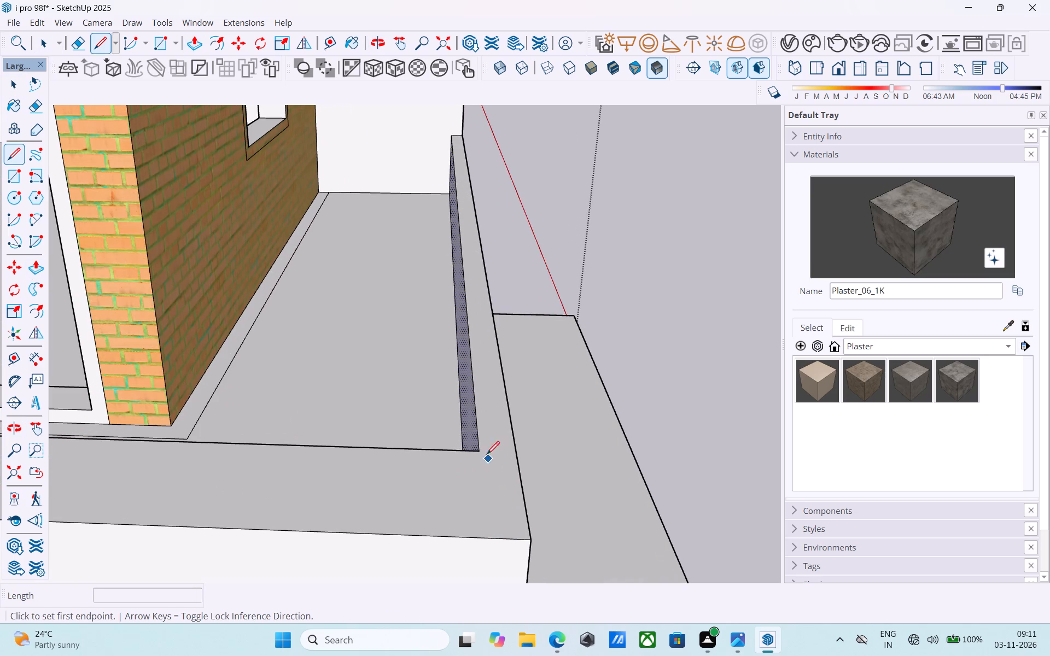
click(478, 449)
key(space)
Draw a 2' vertical line down the front parapet's inner face on the lowest balcony, at the corner of the tall window's frame.
scroll(517, 449, down, 6)
middle_drag(517, 449, 412, 456)
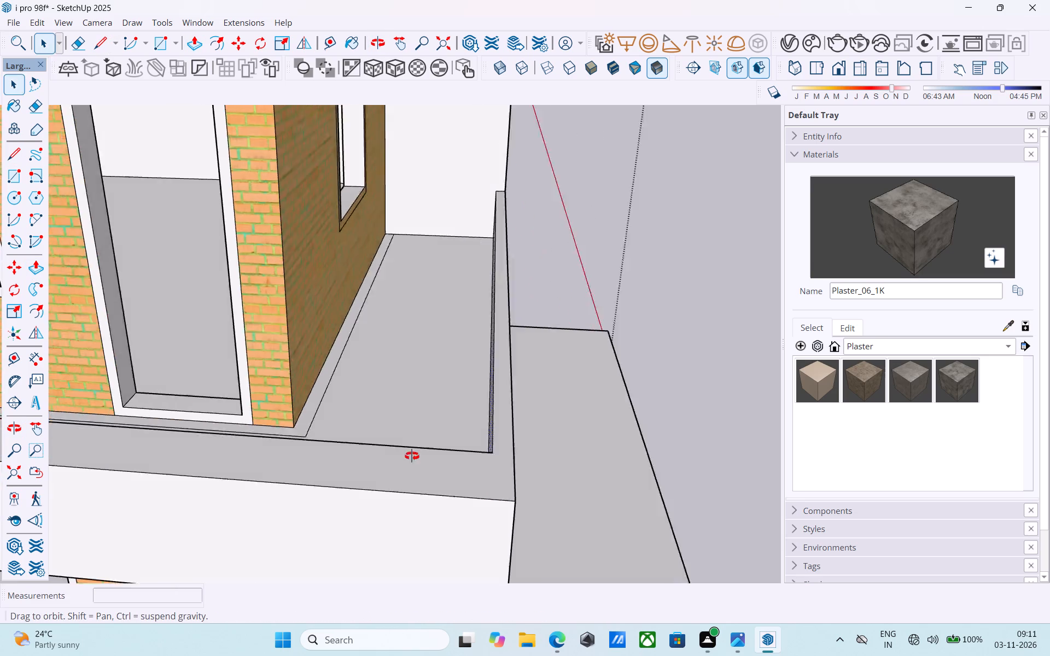
middle_drag(412, 456, 6, 468)
middle_drag(433, 471, 388, 449)
scroll(474, 469, up, 5)
click(433, 442)
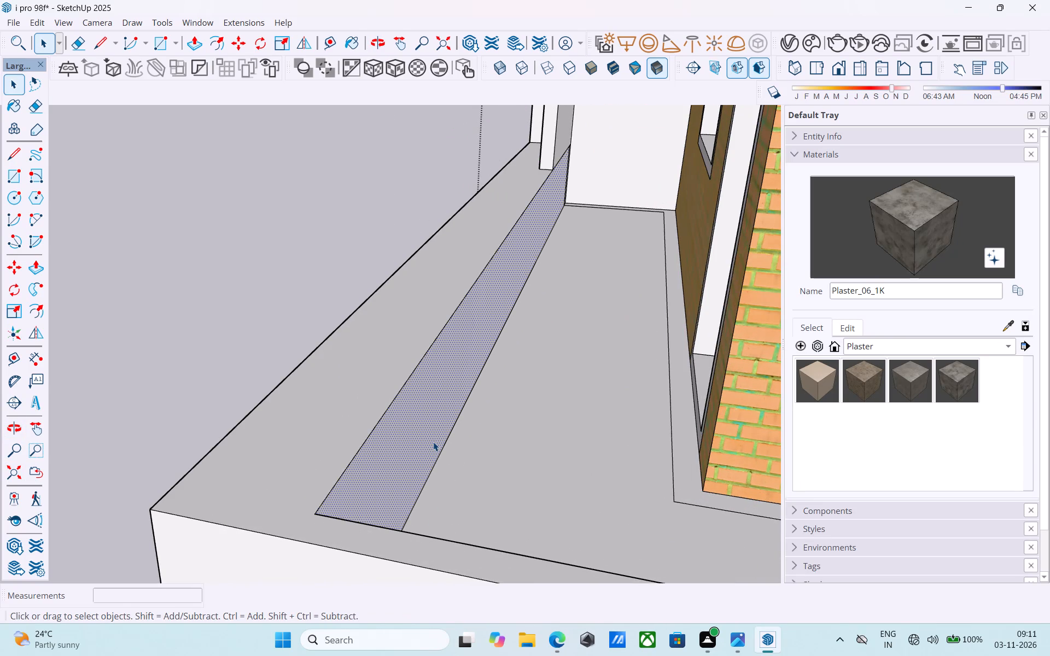
key(l)
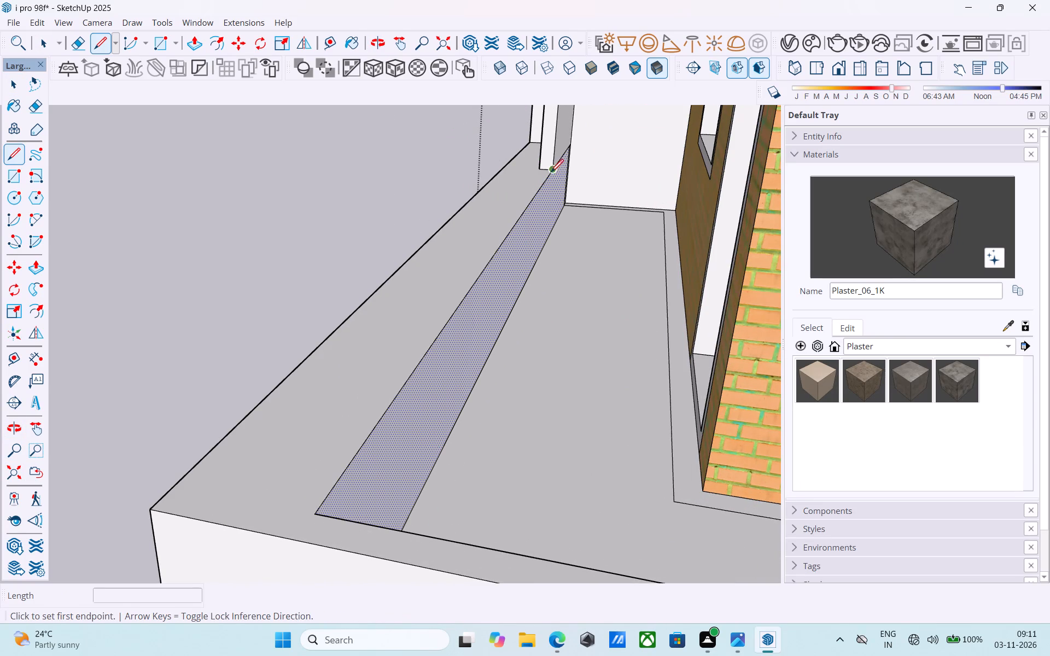
click(554, 171)
click(549, 243)
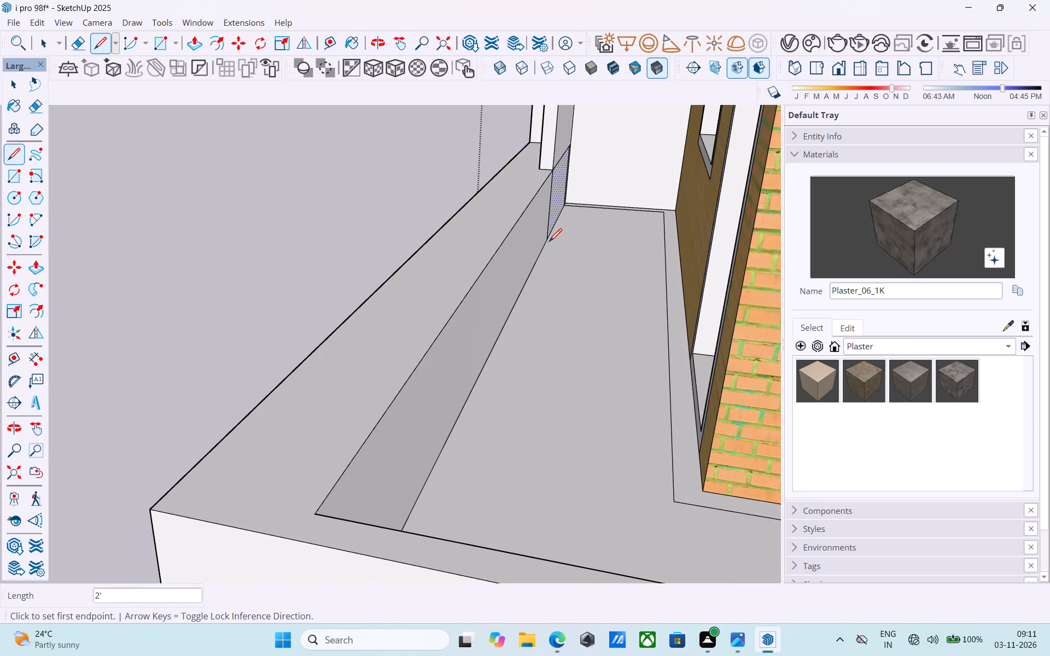
key(space)
Push the marked-off inner face of the lowest balcony's front parapet outward by 1', stopping at the tall window's frame.
click(512, 256)
scroll(513, 261, down, 6)
middle_drag(509, 279, 544, 317)
middle_drag(605, 297, 596, 276)
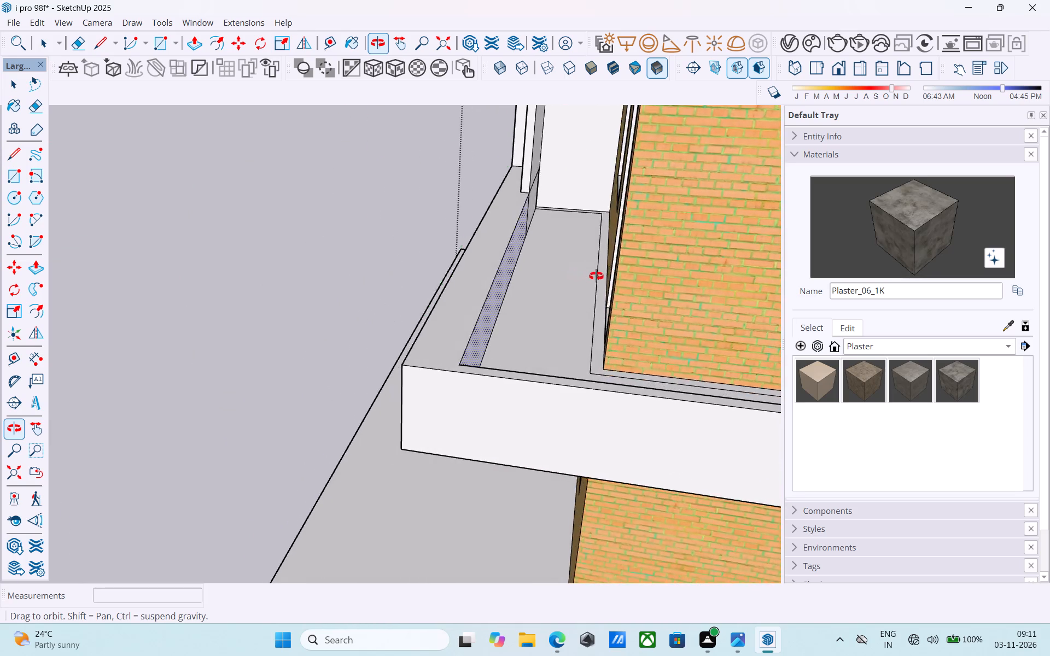
middle_drag(596, 276, 559, 291)
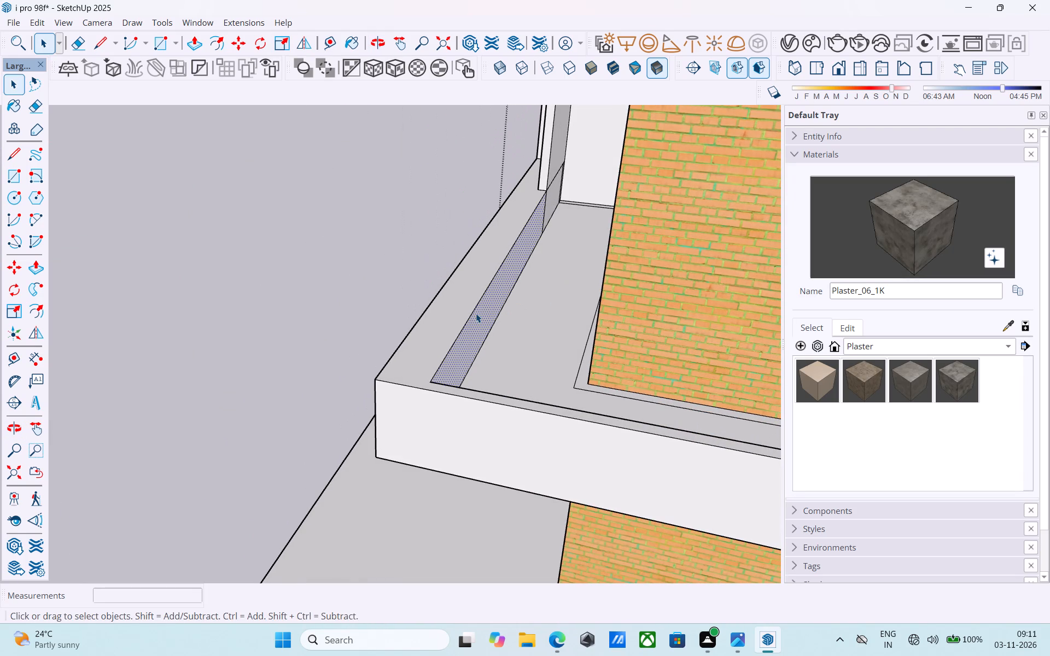
key(p)
click(472, 314)
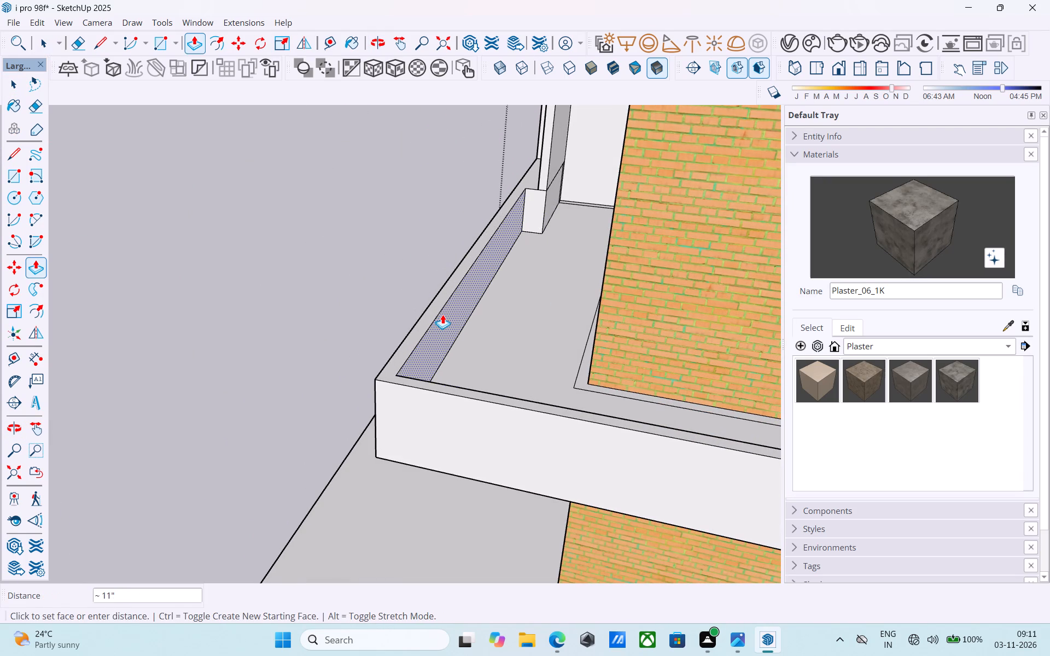
text(1')
key(Return)
key(space)
Check the front parapet's remaining thickness from the inner corner of the lowest balcony with the Line tool.
middle_drag(448, 315, 795, 279)
scroll(743, 293, down, 6)
middle_drag(690, 271, 595, 297)
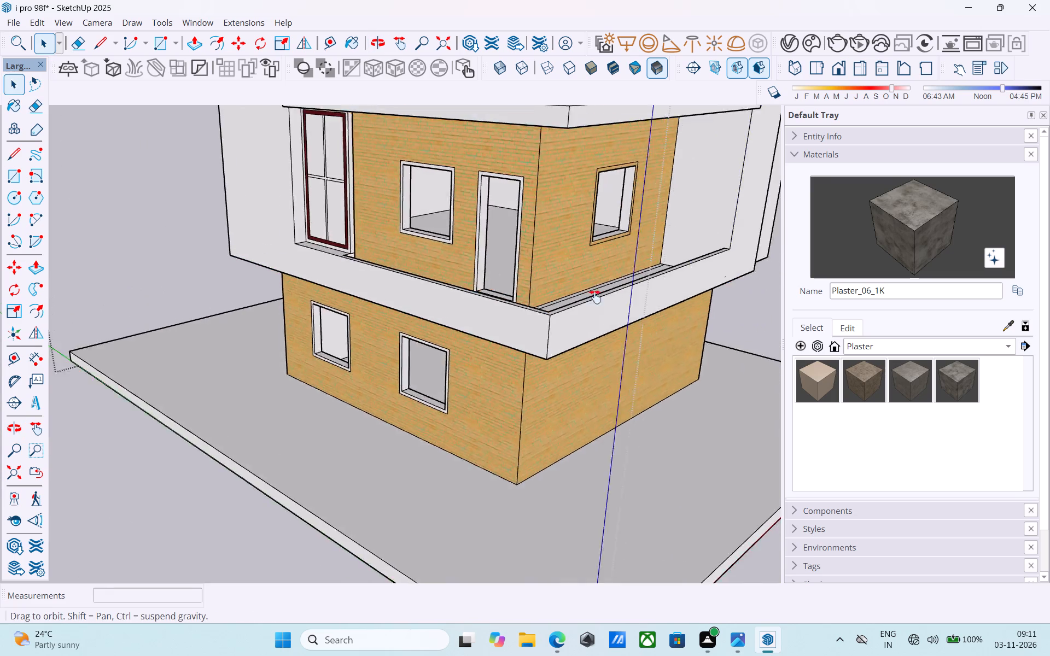
middle_drag(595, 297, 717, 390)
scroll(720, 413, up, 9)
shift+middle_drag(691, 487, 587, 548)
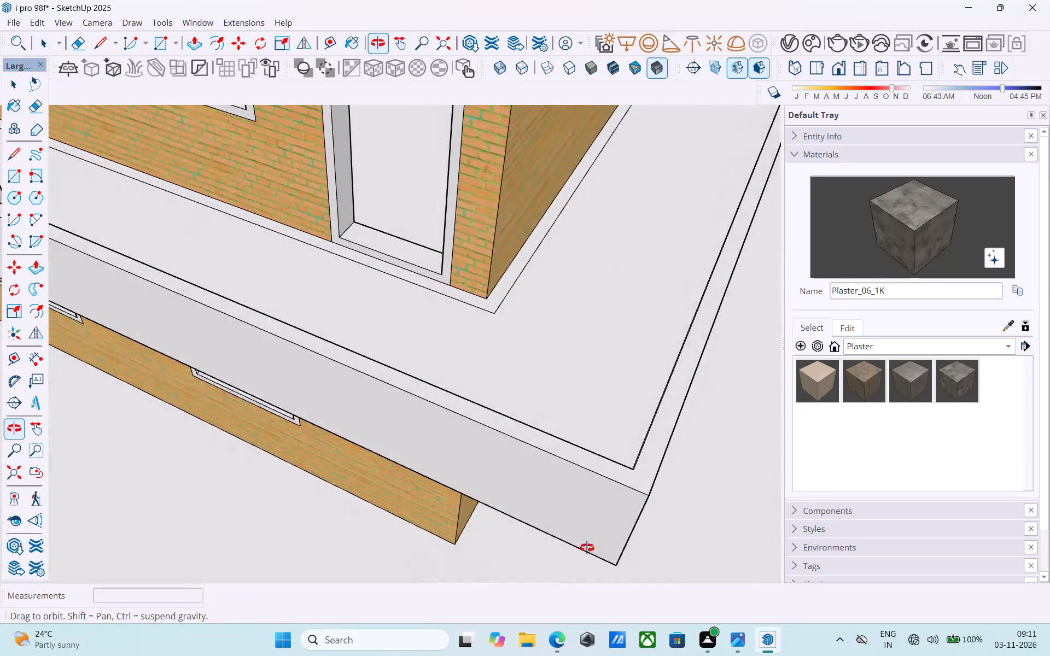
shift+middle_drag(587, 548, 586, 550)
key(l)
scroll(617, 470, up, 5)
click(647, 473)
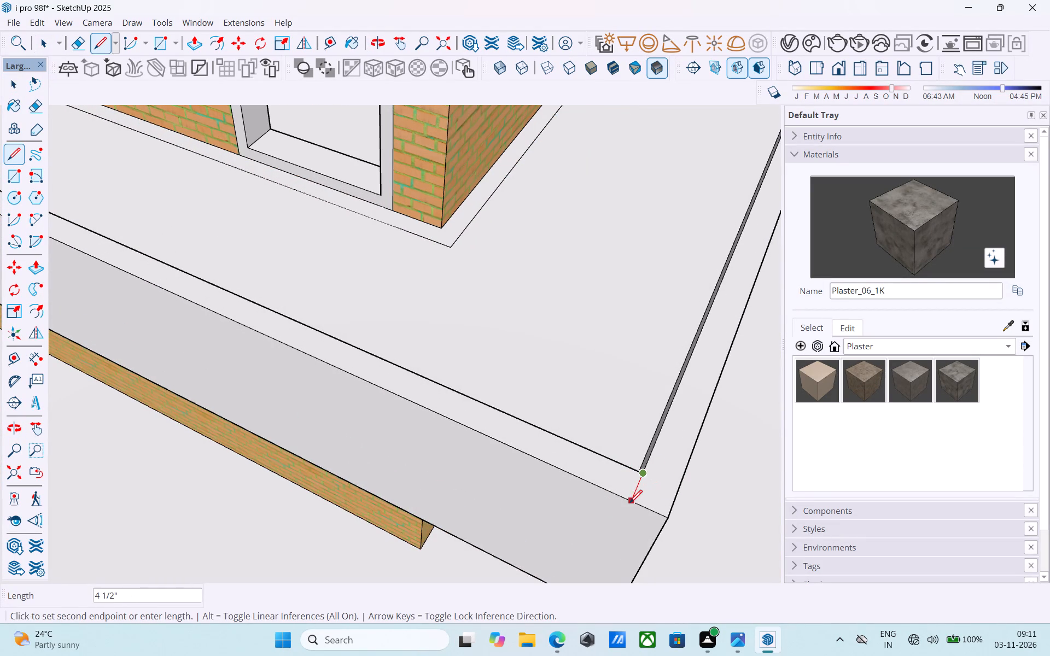
key(space)
Save the model.
scroll(629, 505, down, 13)
key(ctrl+s)
scroll(625, 481, down, 2)
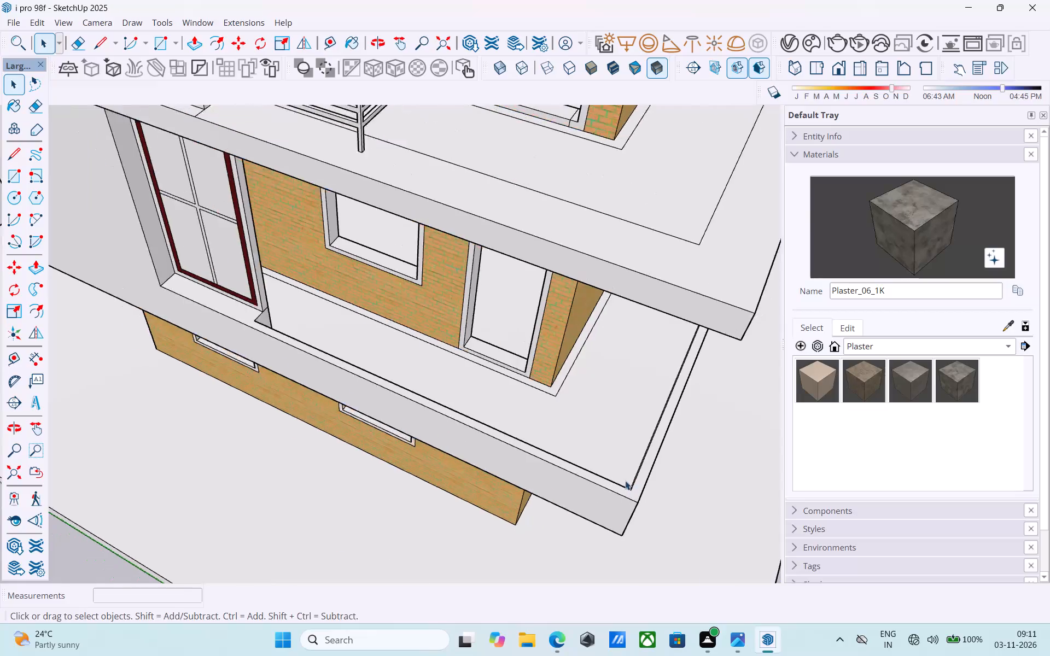
Push the leftover stub beside the far end of the side parapet flush with the wall, on the balcony at the dark strip's foot.
scroll(625, 481, down, 6)
middle_drag(621, 483, 604, 494)
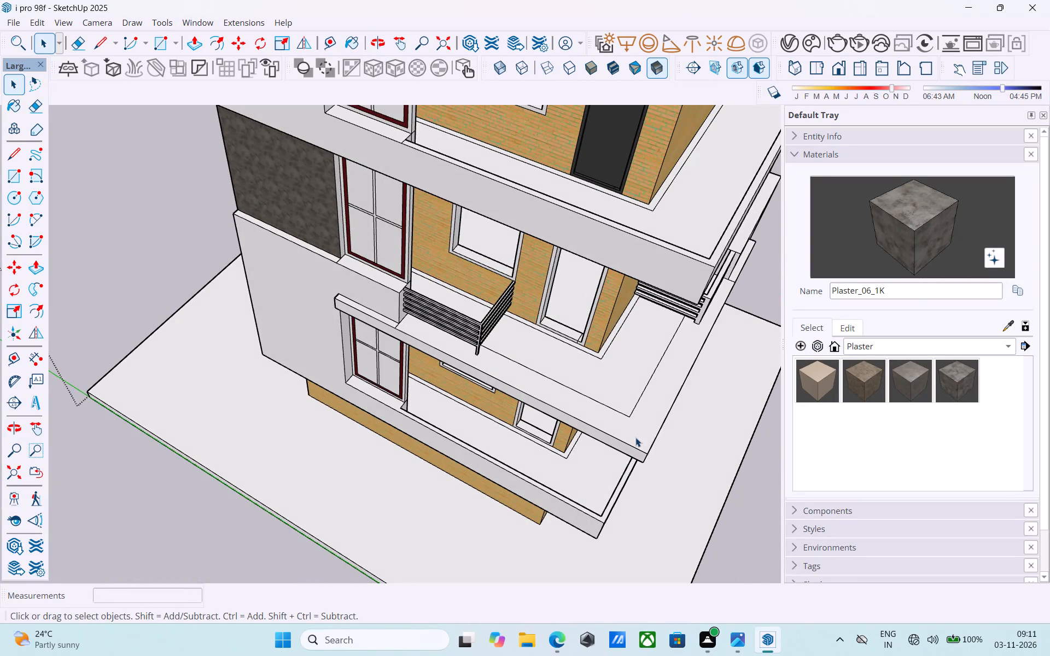
scroll(636, 442, down, 6)
middle_drag(633, 462, 623, 470)
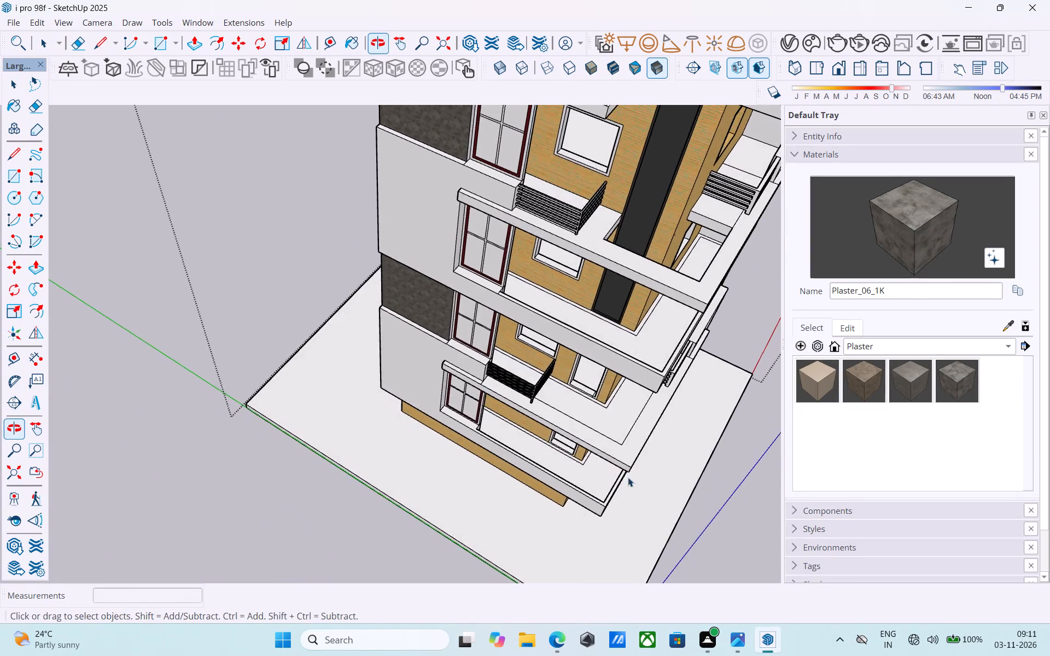
scroll(605, 482, down, 7)
middle_drag(603, 482, 623, 446)
scroll(645, 412, up, 20)
scroll(645, 412, up, 1)
middle_drag(633, 408, 553, 405)
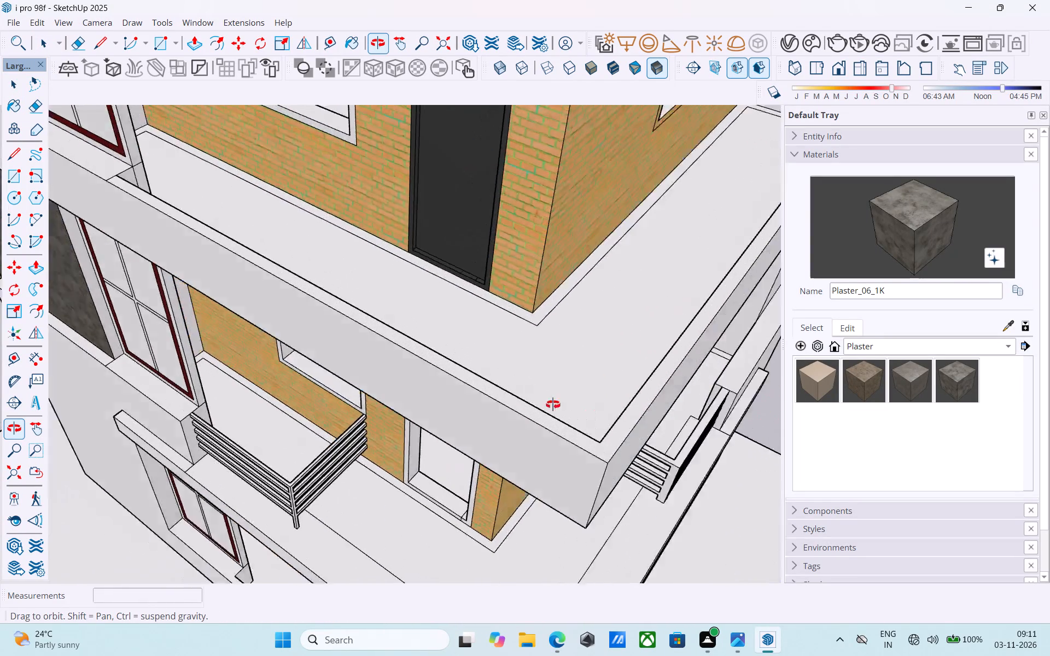
middle_drag(553, 405, 641, 218)
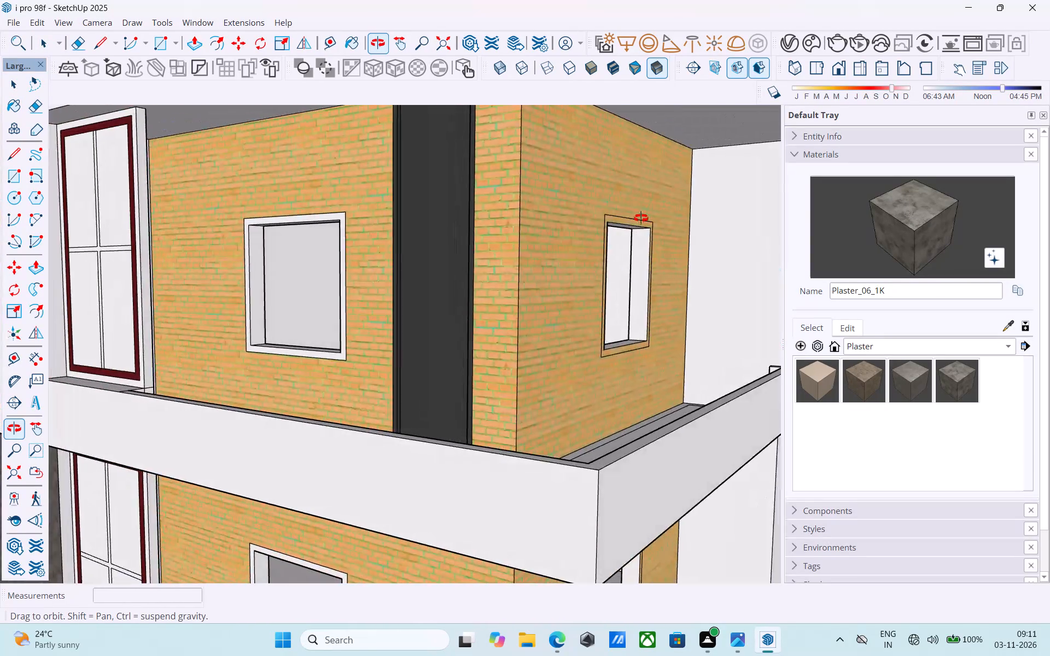
middle_drag(641, 218, 748, 255)
scroll(618, 292, up, 16)
middle_drag(483, 271, 647, 230)
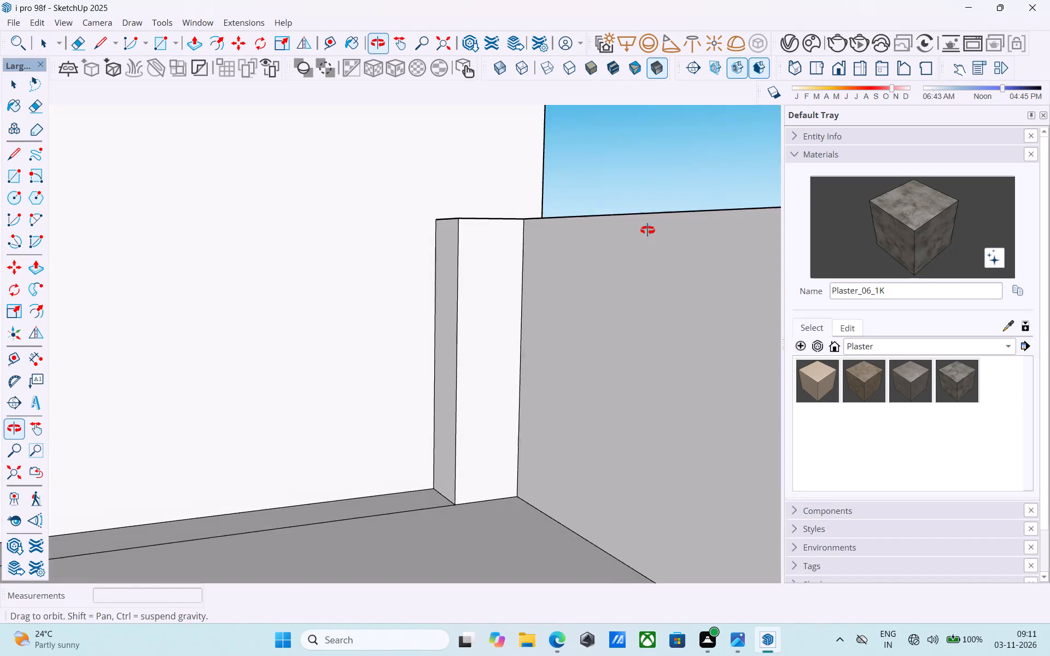
middle_drag(647, 230, 602, 297)
click(505, 287)
scroll(505, 287, up, 4)
key(p)
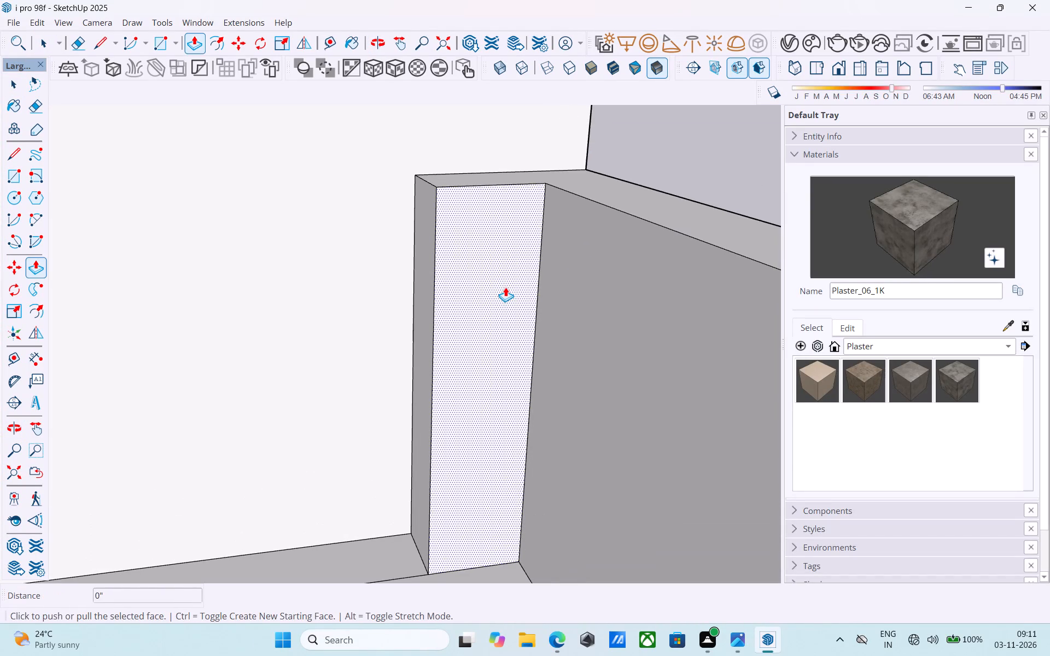
click(485, 251)
click(347, 169)
key(space)
Erase the removed stub's leftover edges from the wall at the end of the side parapet.
key(e)
drag(445, 239, 428, 231)
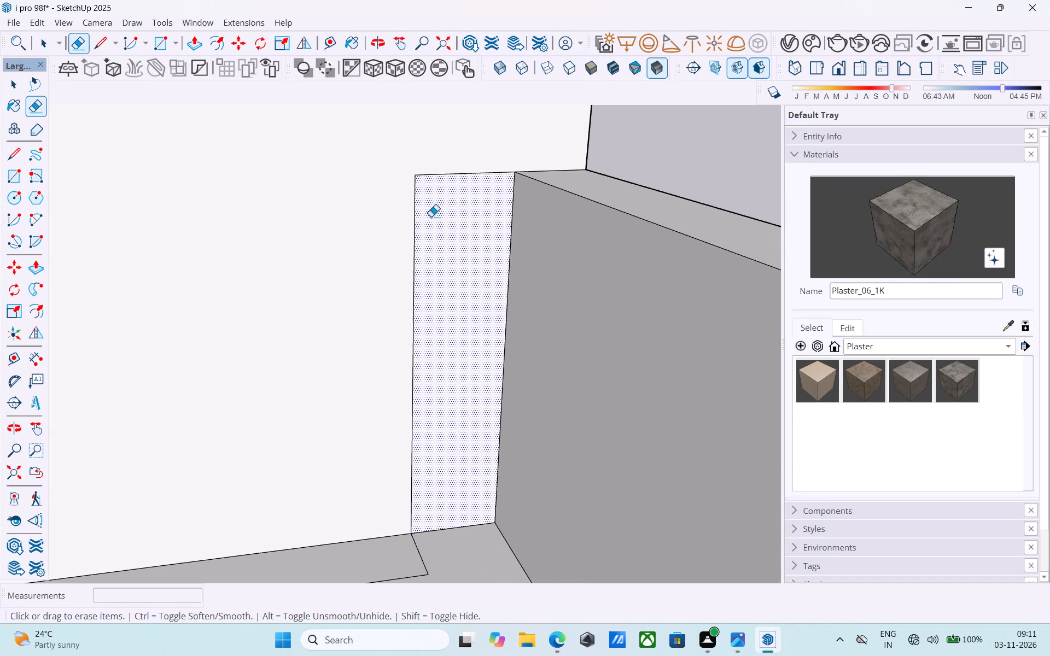
drag(461, 144, 415, 235)
drag(412, 238, 334, 300)
key(space)
Erase the offset outline around the brick corner and along the front wall on the floor of the same balcony.
scroll(363, 303, down, 4)
scroll(409, 338, down, 2)
middle_drag(413, 337, 155, 397)
scroll(304, 367, down, 3)
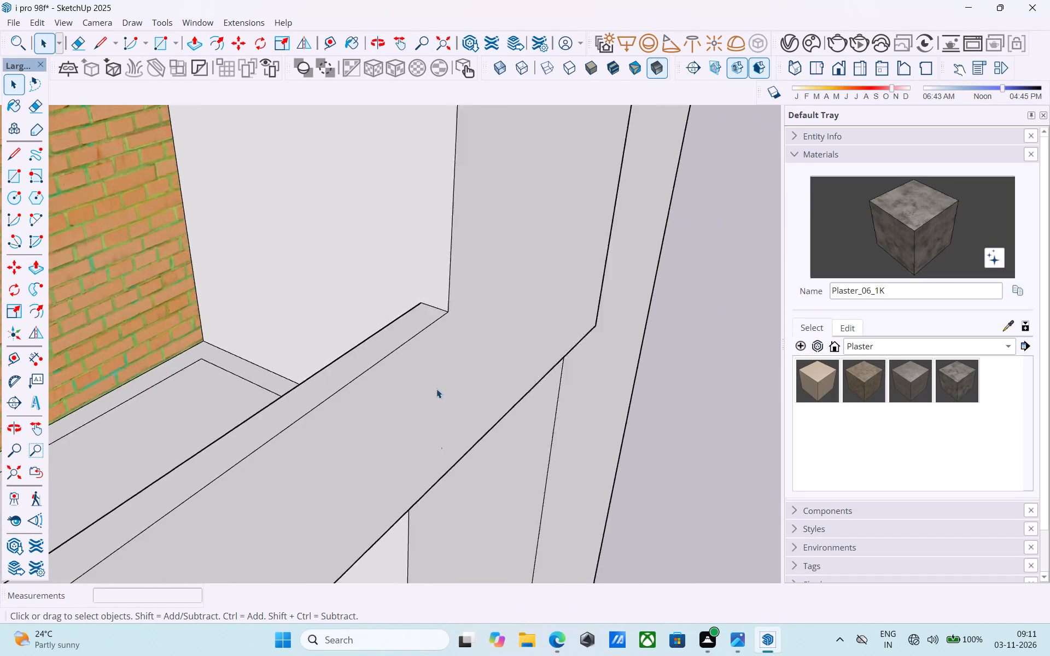
scroll(436, 389, down, 19)
middle_drag(430, 449, 394, 450)
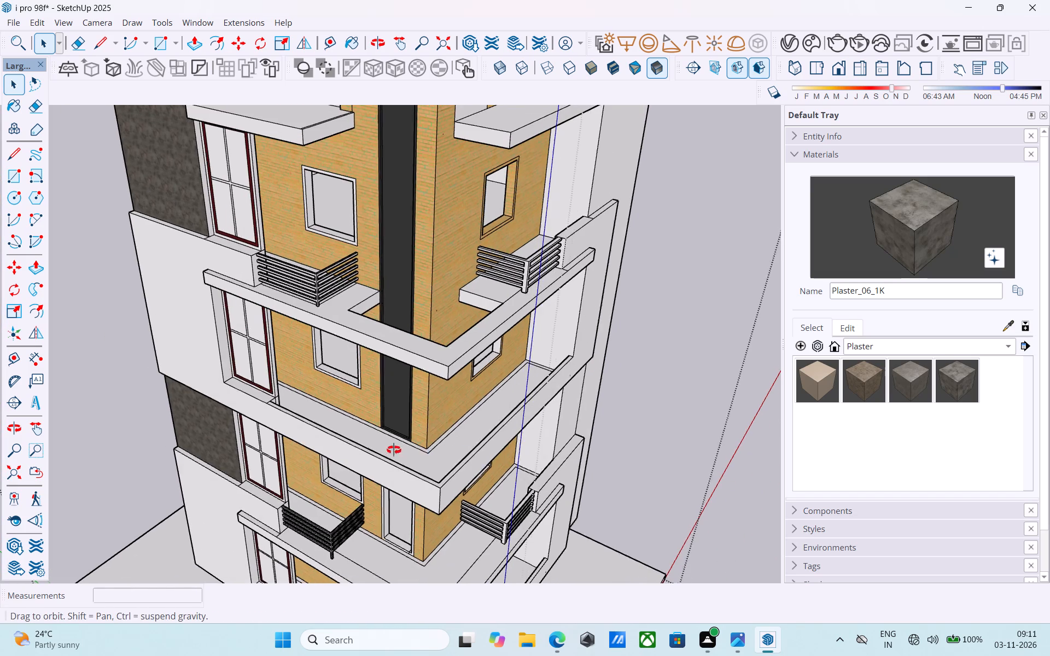
middle_drag(394, 450, 308, 426)
scroll(265, 410, up, 4)
middle_drag(235, 397, 281, 450)
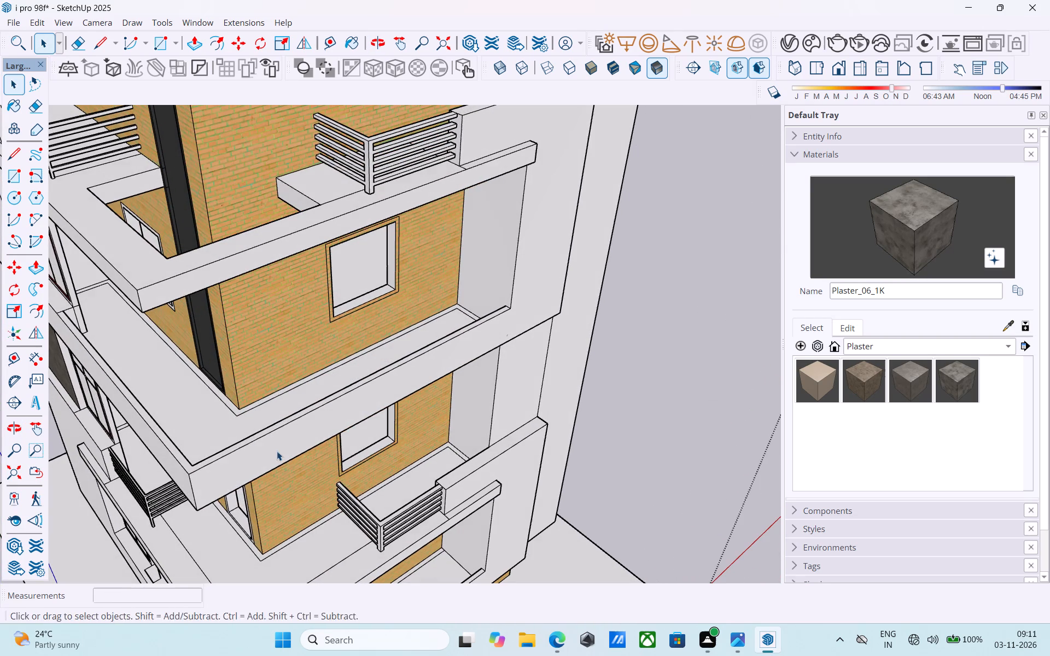
key(e)
scroll(220, 419, up, 14)
drag(207, 395, 220, 382)
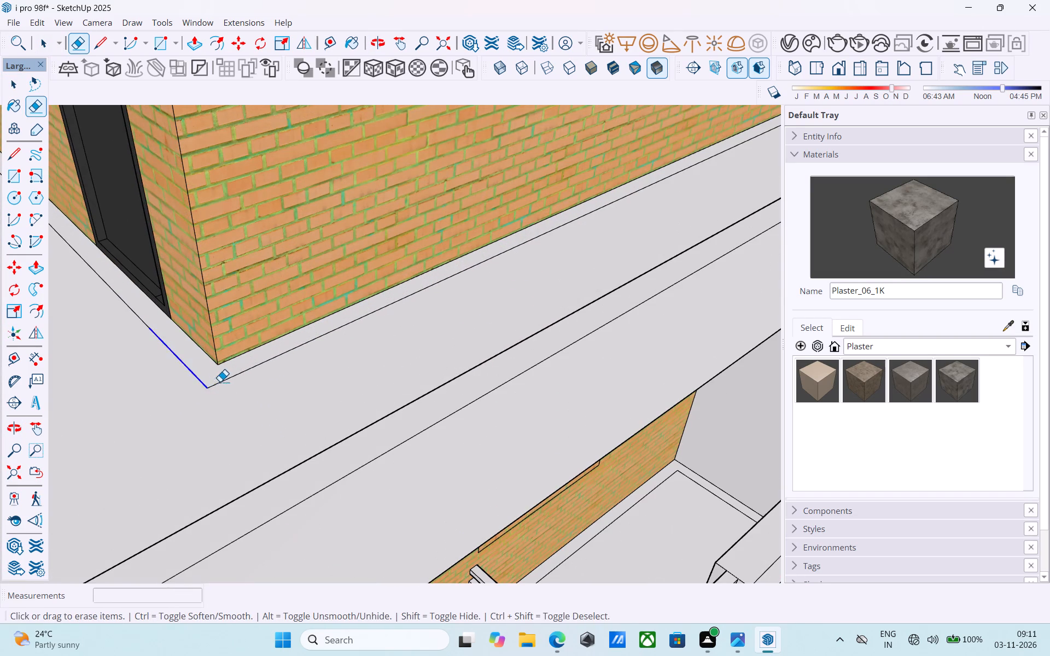
drag(220, 382, 244, 381)
drag(151, 322, 138, 326)
scroll(397, 327, down, 5)
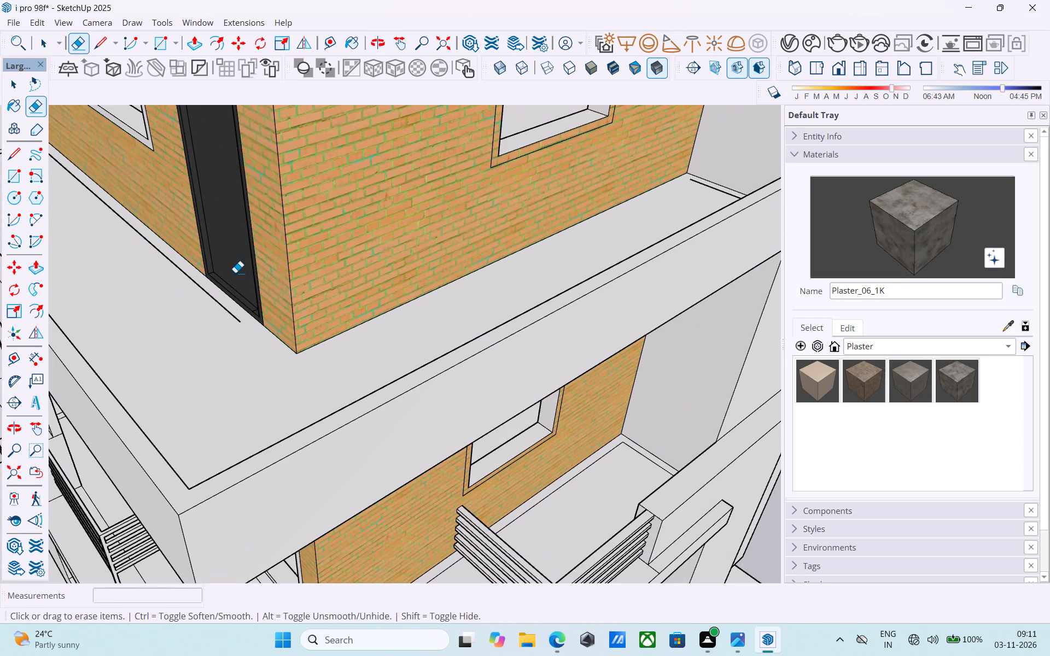
click(208, 298)
drag(195, 281, 182, 277)
scroll(191, 289, down, 7)
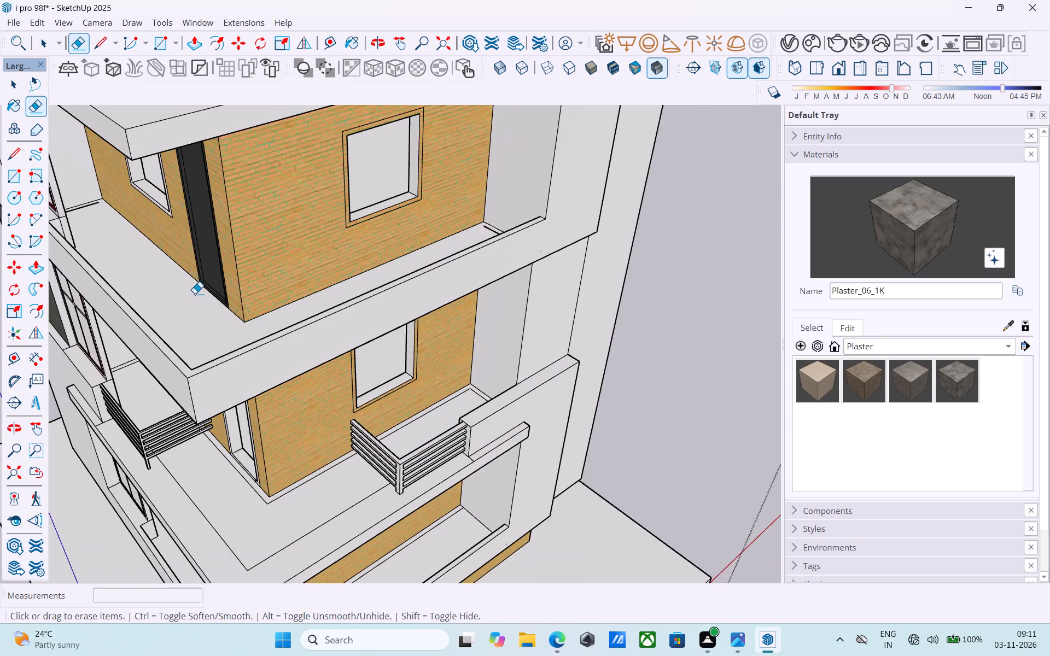
Erase the remaining outline edges at the two far ends of the same balcony's floor.
middle_drag(210, 290, 262, 283)
scroll(393, 243, up, 15)
drag(470, 226, 470, 240)
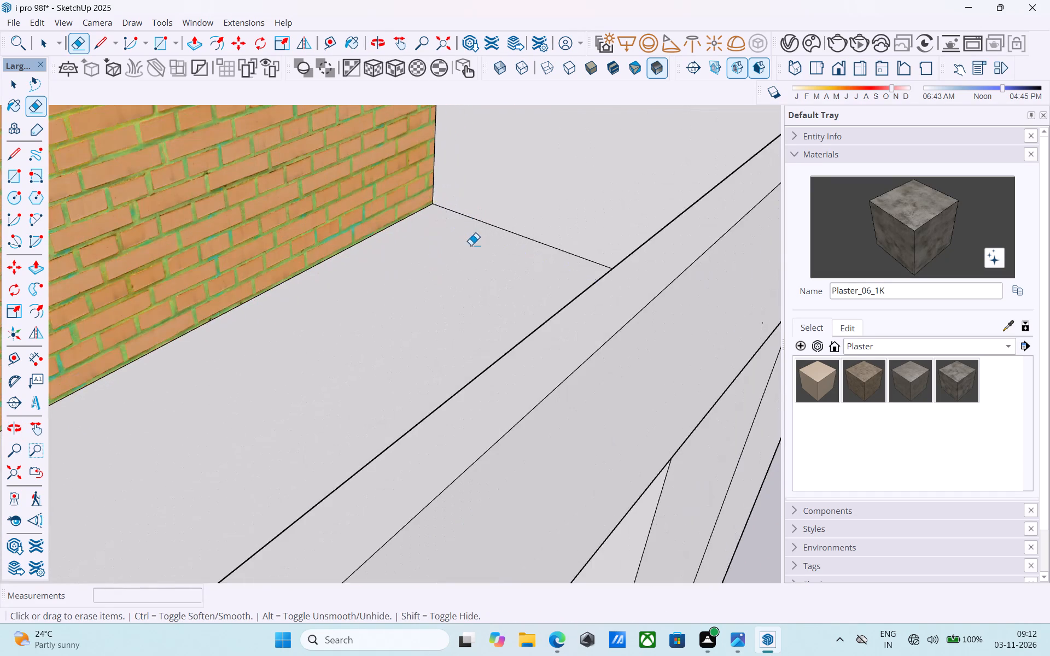
scroll(472, 247, down, 20)
scroll(472, 247, down, 2)
middle_drag(457, 268, 294, 249)
scroll(106, 204, up, 4)
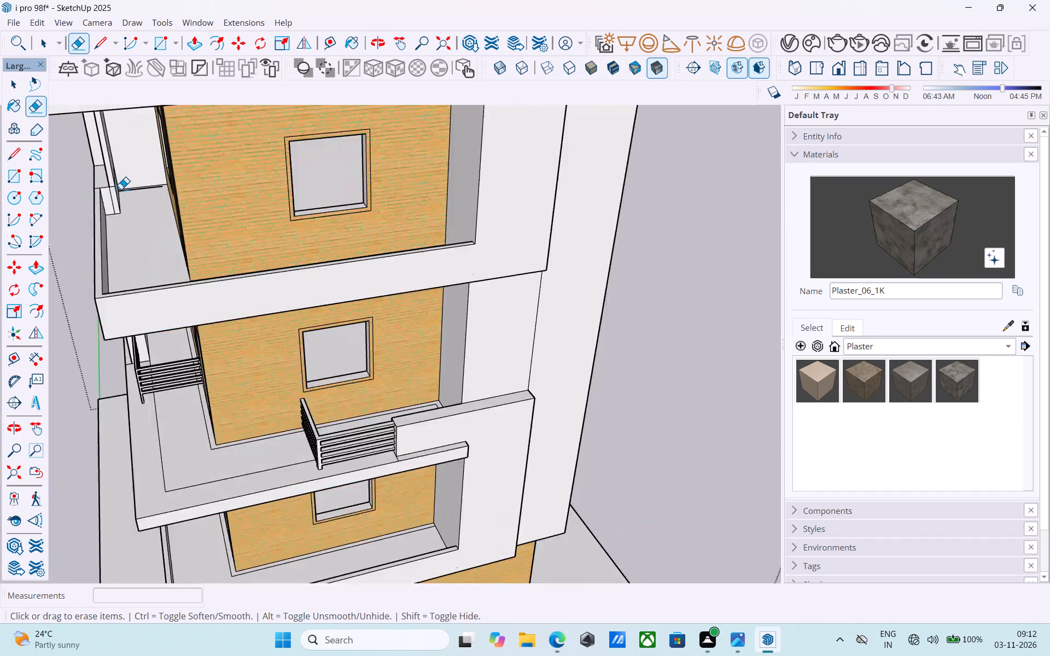
scroll(121, 189, up, 17)
click(165, 193)
scroll(189, 229, down, 9)
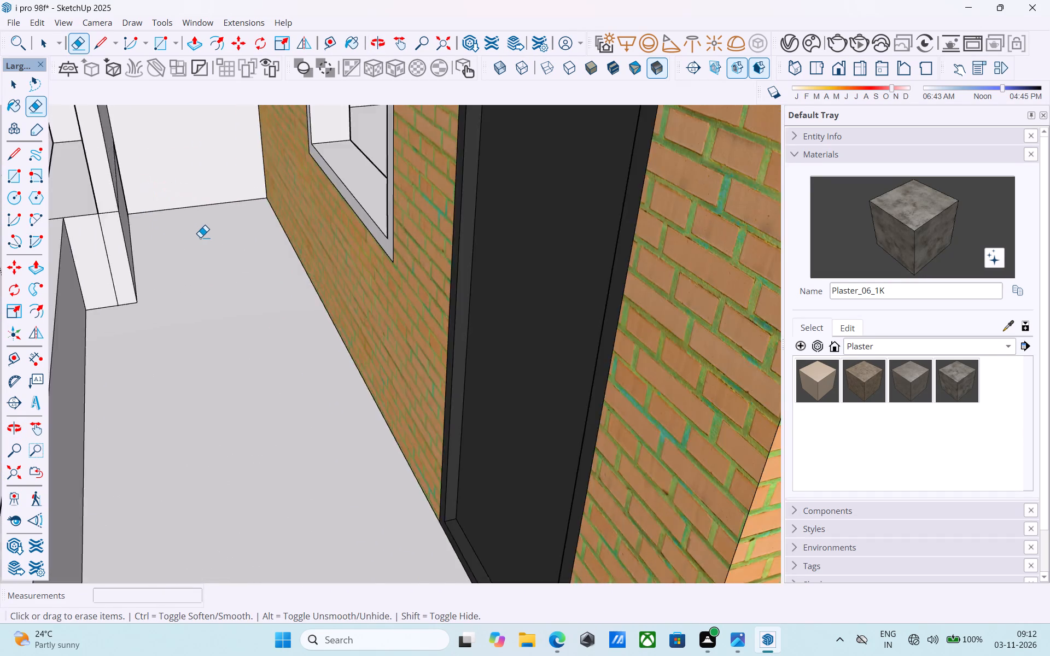
Paint the building's outer side wall strip and the recessed wall panel between the white bands with Plaster_06_1K.
scroll(200, 237, down, 14)
scroll(207, 234, up, 1)
scroll(207, 234, down, 12)
middle_drag(231, 245, 440, 192)
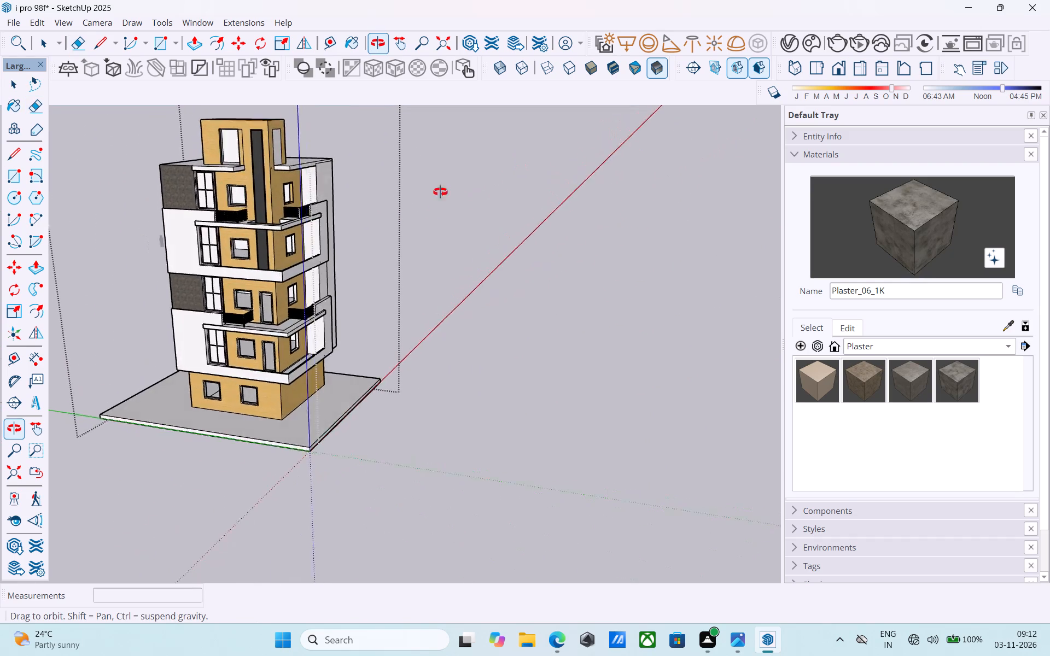
middle_drag(440, 192, 325, 221)
click(884, 224)
scroll(319, 196, up, 6)
click(301, 189)
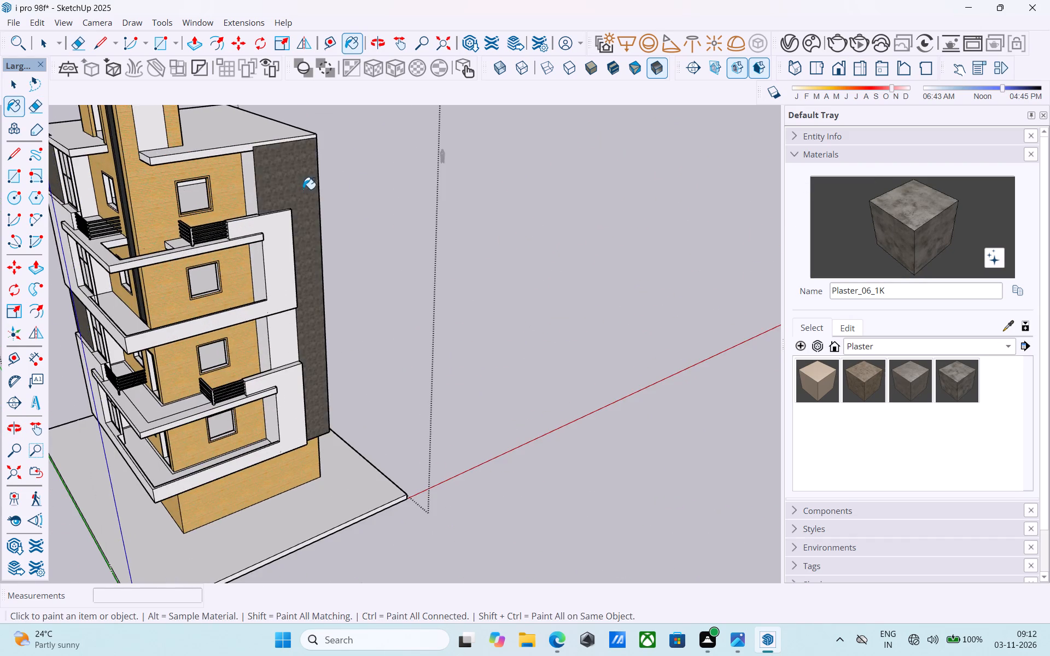
scroll(306, 191, down, 4)
middle_drag(314, 208, 293, 185)
scroll(306, 252, up, 10)
click(287, 319)
Erase the vertical edge dividing the plastered recessed panel from the outer side wall strip.
scroll(289, 318, up, 6)
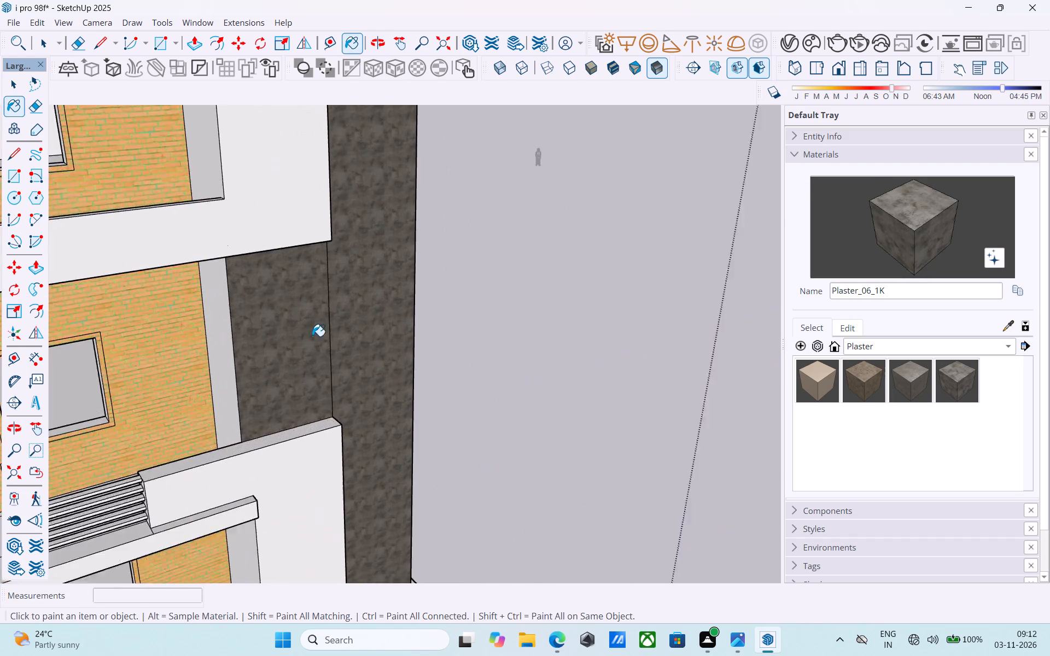
scroll(312, 336, up, 3)
key(e)
drag(328, 324, 365, 306)
Save the model with the side wall painting and edge cleanup.
scroll(376, 301, down, 18)
middle_drag(438, 328, 440, 319)
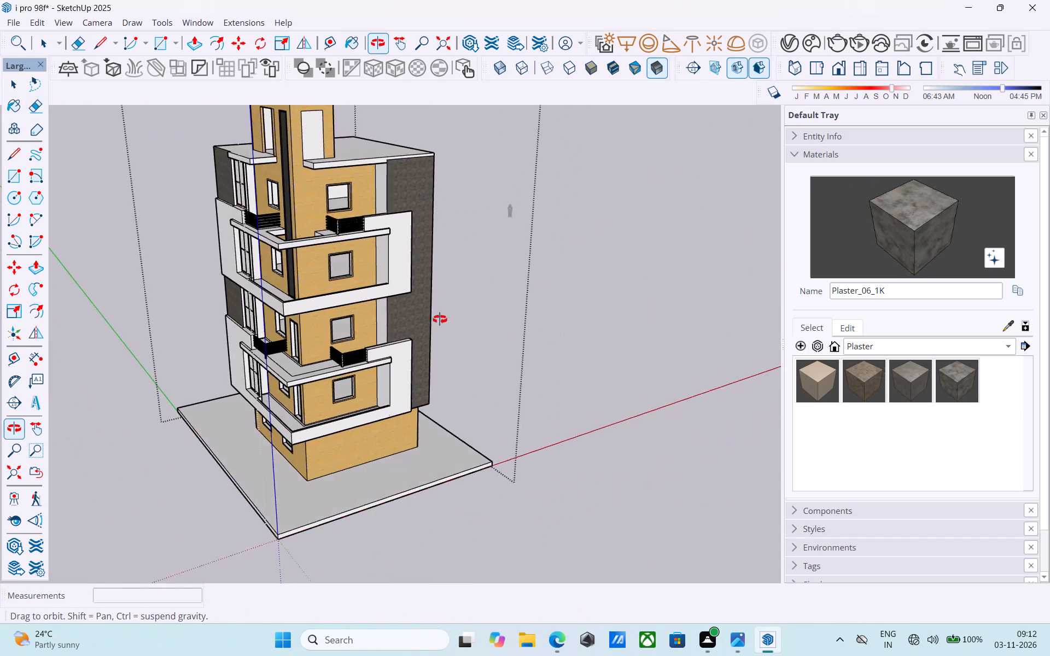
middle_drag(440, 319, 574, 291)
middle_click(581, 290)
shift+middle_drag(520, 247, 584, 343)
scroll(515, 347, up, 4)
key(ctrl+s)
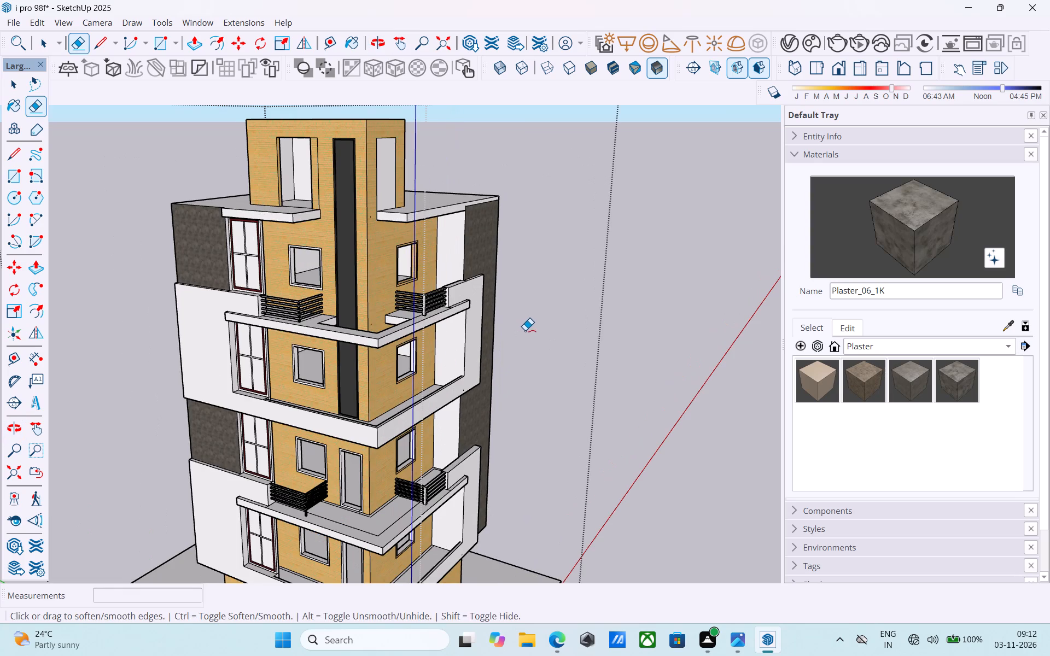
key(space)
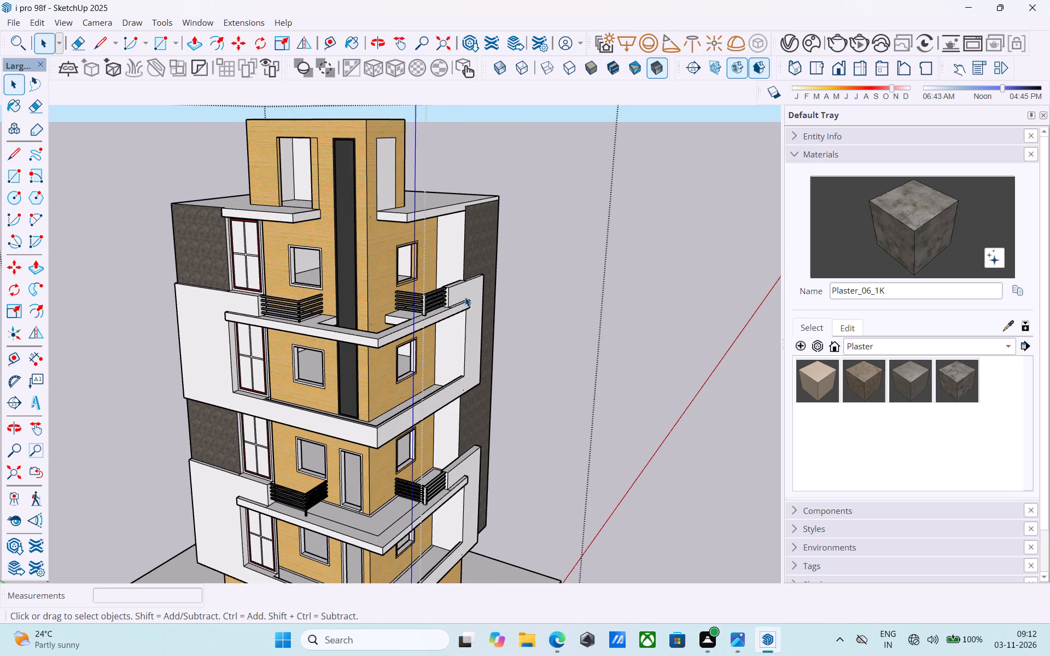
Choose the Metal_06_1K material from the Metal collection for painting the balcony railings.
click(897, 348)
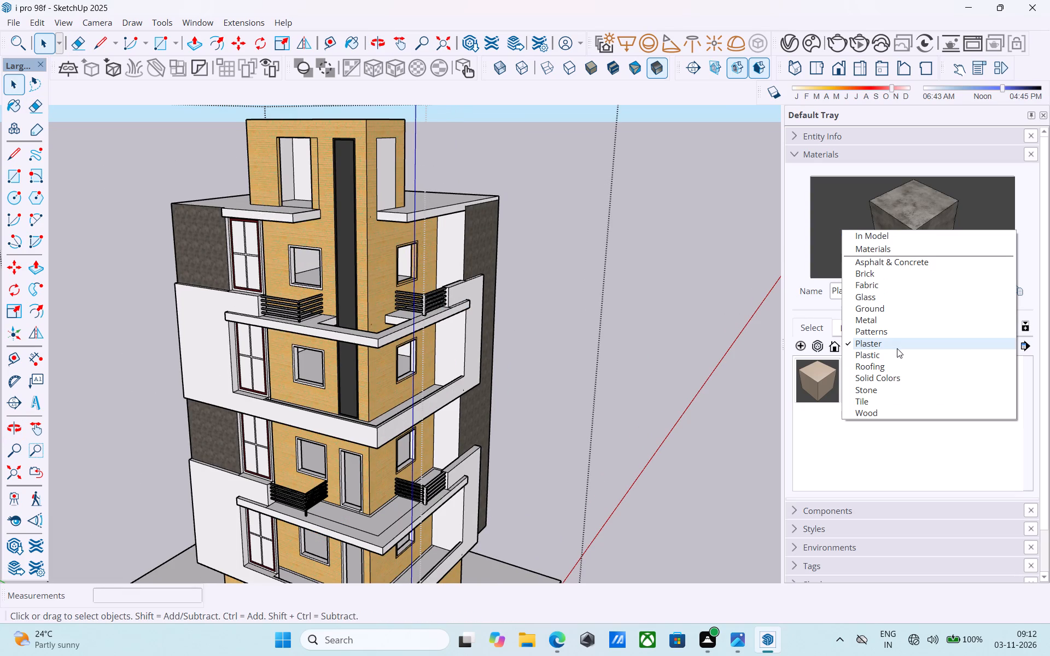
click(884, 322)
click(817, 372)
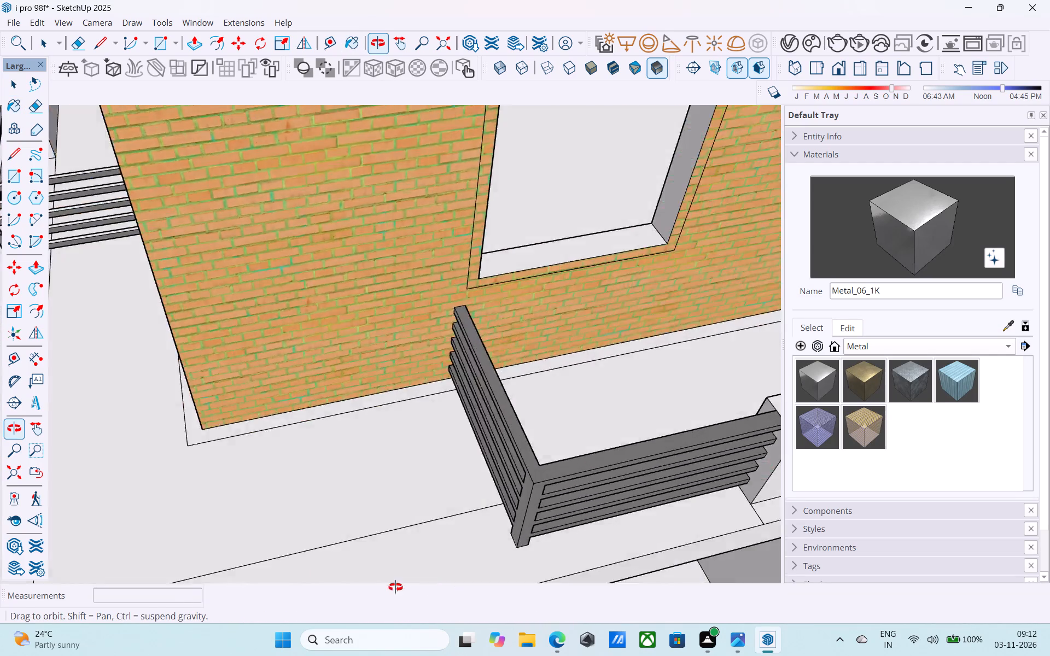
Examine the metal finish of the lower balcony railings on the side and front of the building.
middle_drag(395, 587, 621, 330)
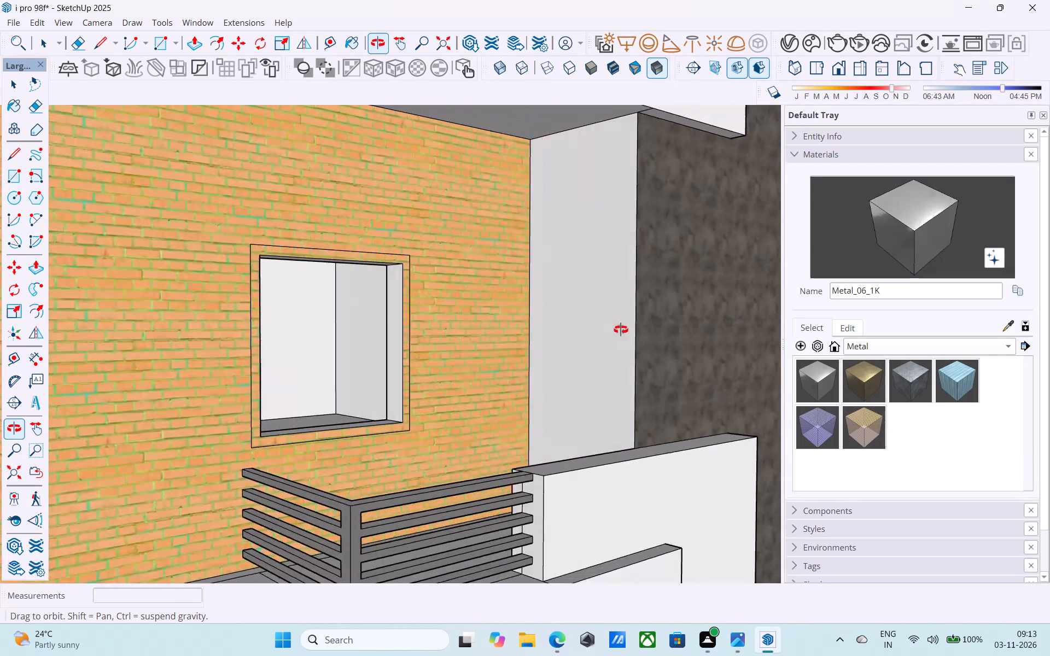
middle_drag(621, 330, 622, 330)
scroll(628, 337, down, 10)
middle_drag(631, 376, 687, 394)
scroll(500, 455, up, 5)
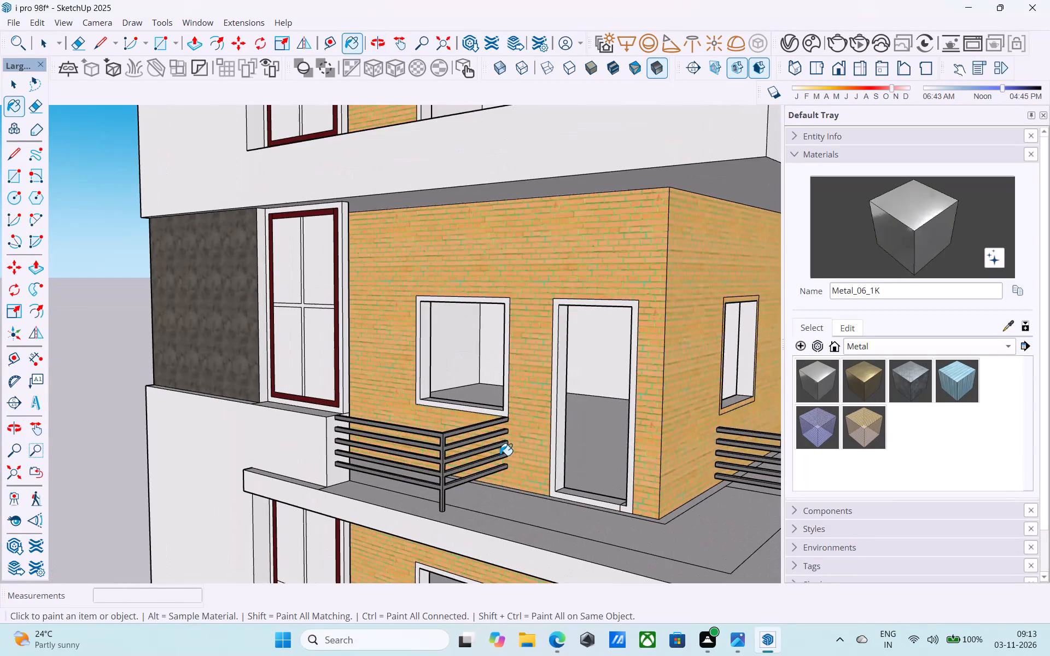
scroll(319, 477, down, 6)
middle_drag(360, 483, 413, 452)
scroll(283, 491, down, 6)
scroll(467, 462, up, 9)
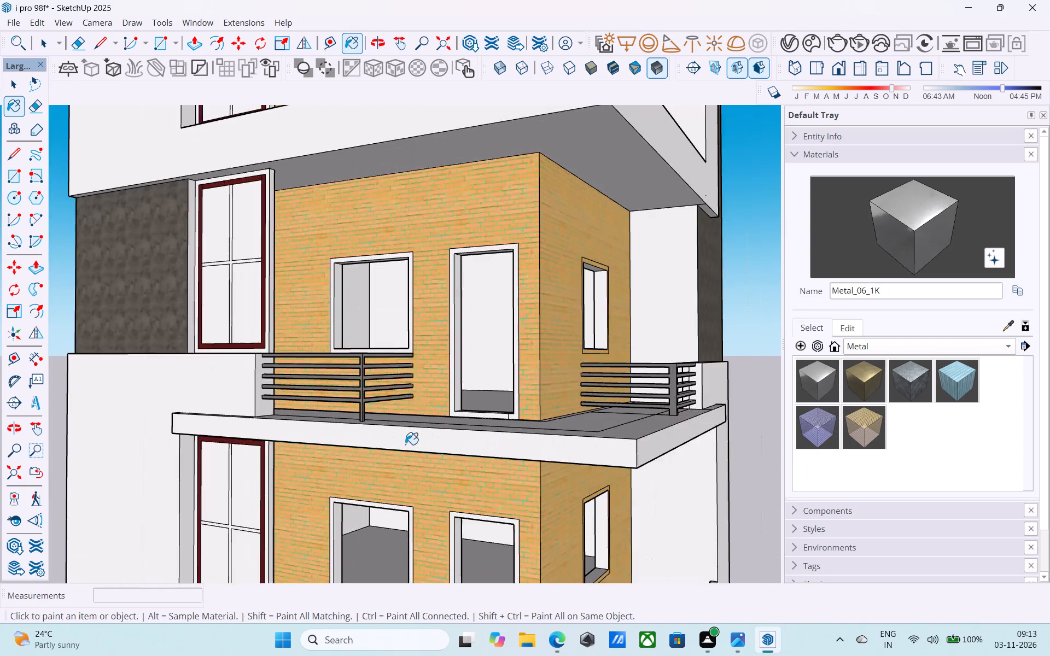
scroll(405, 444, up, 7)
scroll(351, 405, up, 4)
middle_drag(361, 426, 170, 489)
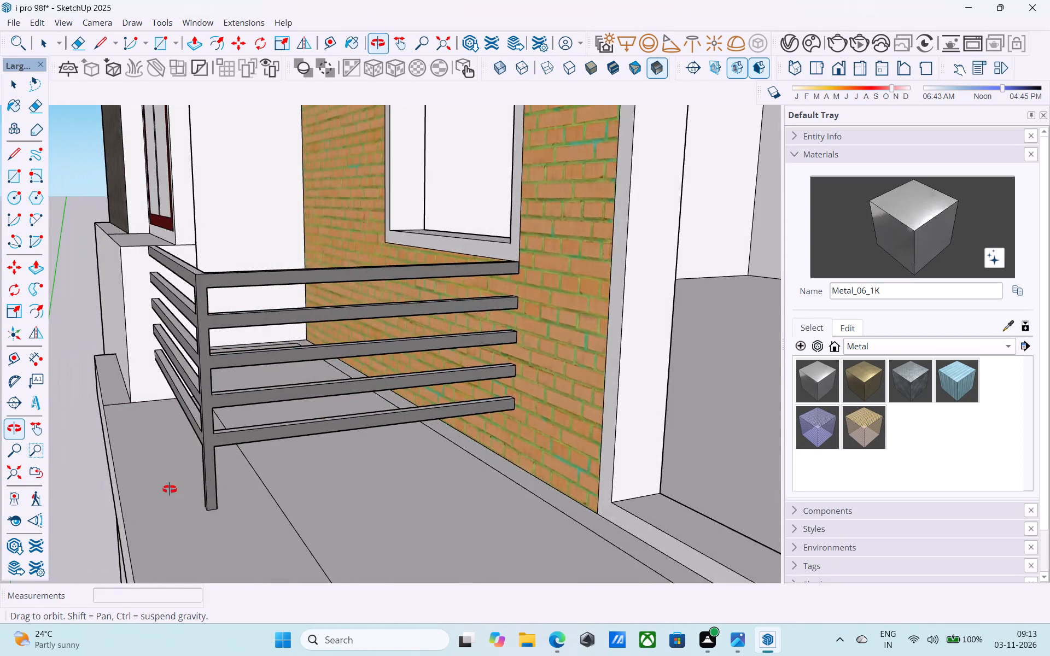
Measure the vertical gap between the two lowest rails of the front railing run at the corner post.
middle_drag(170, 489, 710, 460)
middle_click(710, 460)
scroll(609, 431, up, 9)
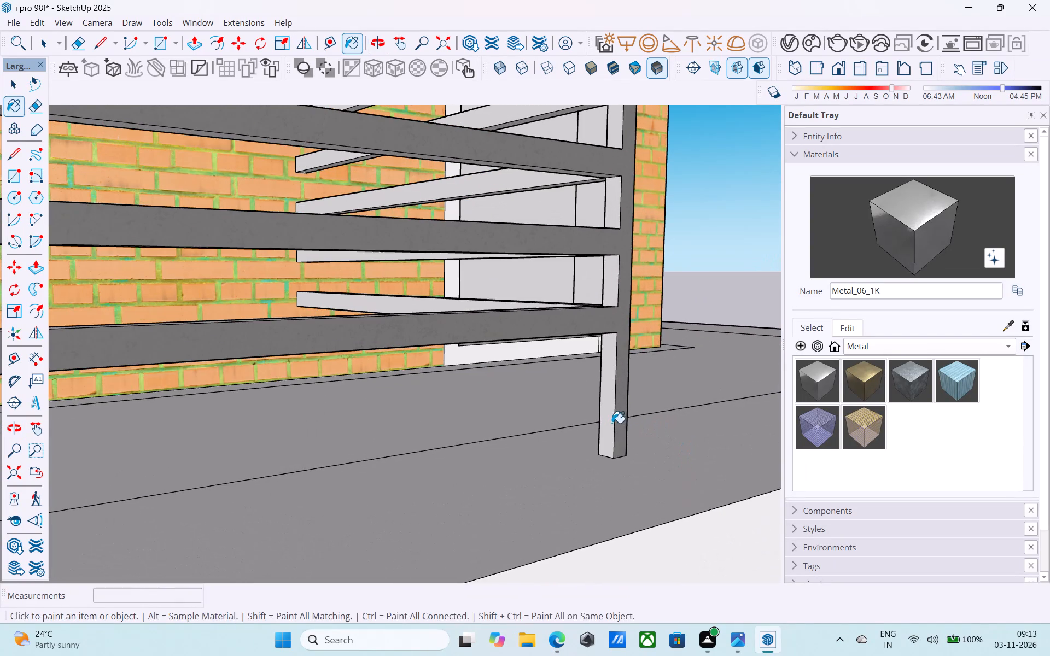
key(space)
middle_drag(620, 403, 629, 399)
middle_drag(629, 399, 606, 399)
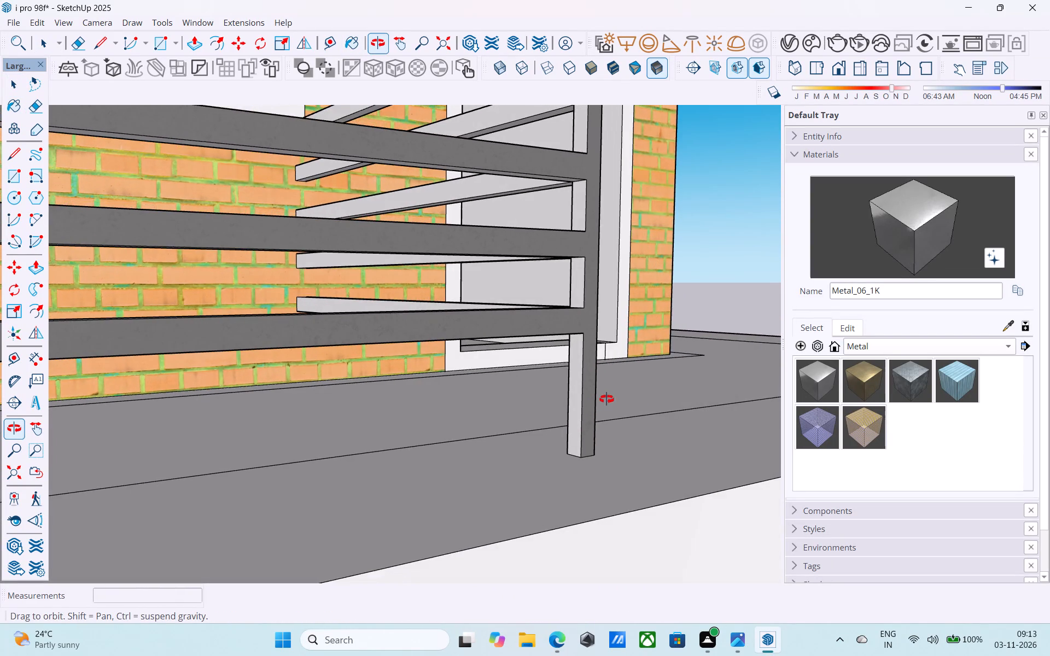
middle_drag(606, 399, 613, 399)
middle_drag(619, 400, 626, 404)
key(space)
middle_drag(610, 397, 613, 389)
middle_drag(622, 340, 611, 350)
key(l)
click(560, 346)
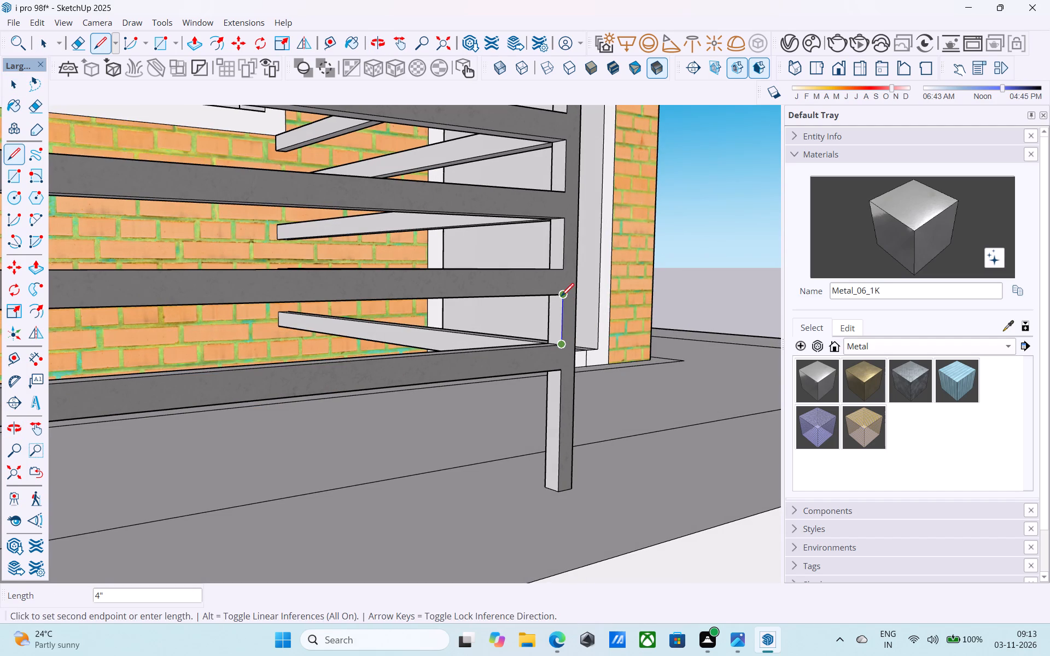
key(space)
Mark a point 4" below the lowest front rail on the corner post and draw a line across the post's unpainted face there.
key(l)
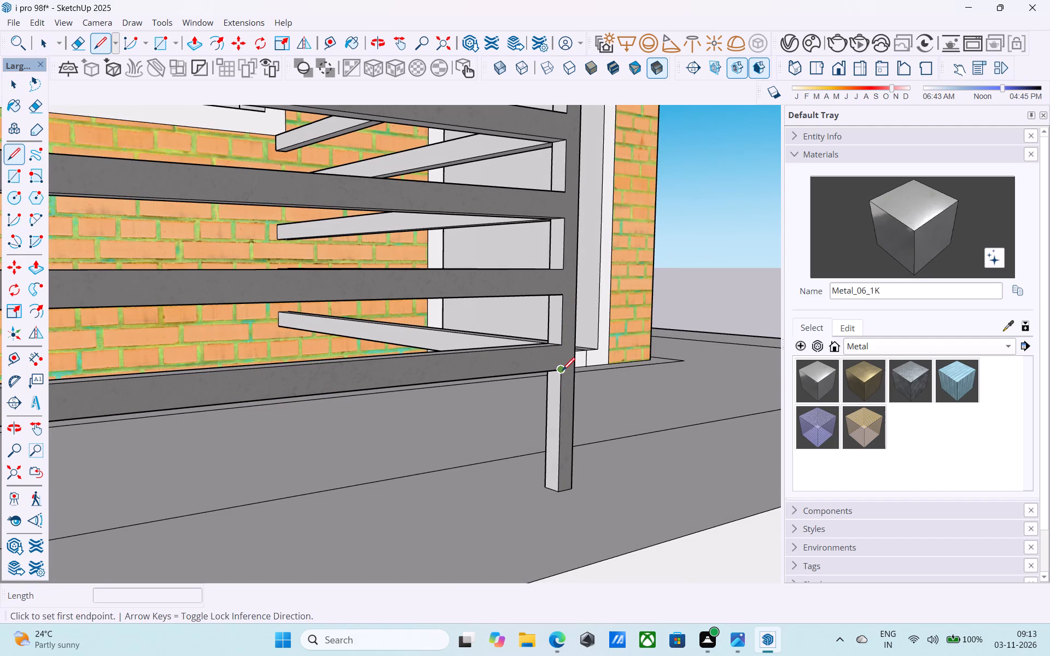
click(562, 372)
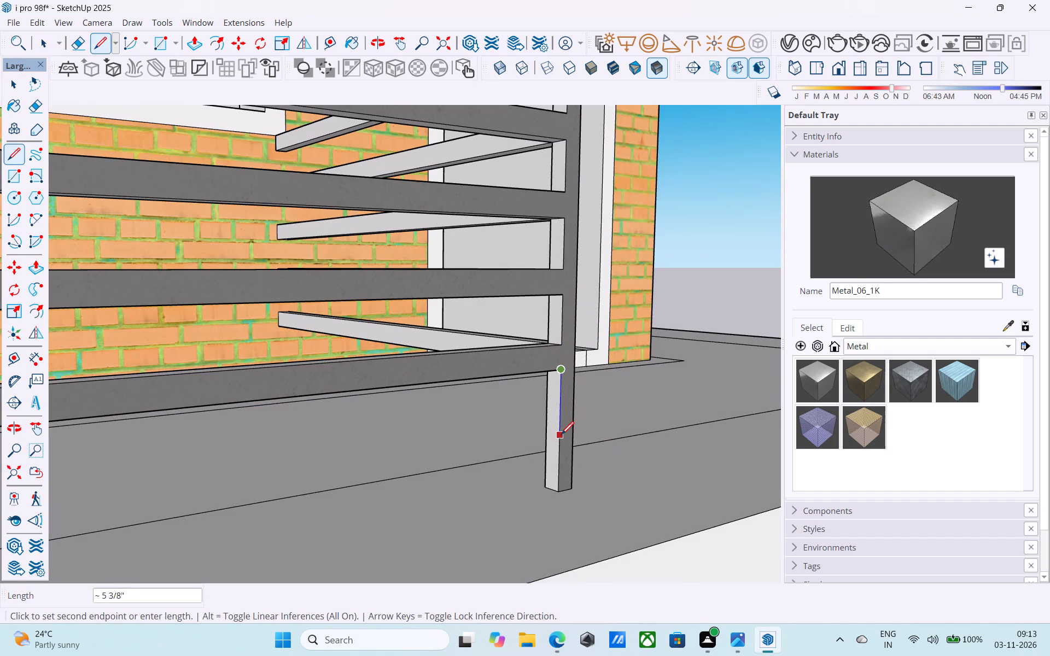
key(4)
key(shift+quotedbl)
key(Return)
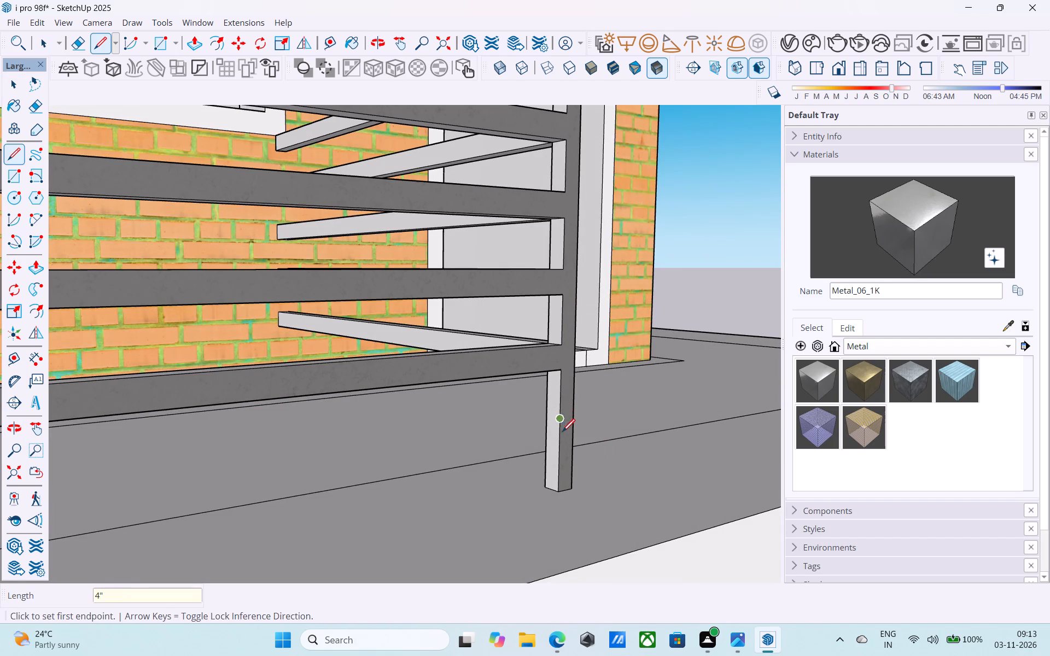
click(560, 418)
click(546, 414)
key(space)
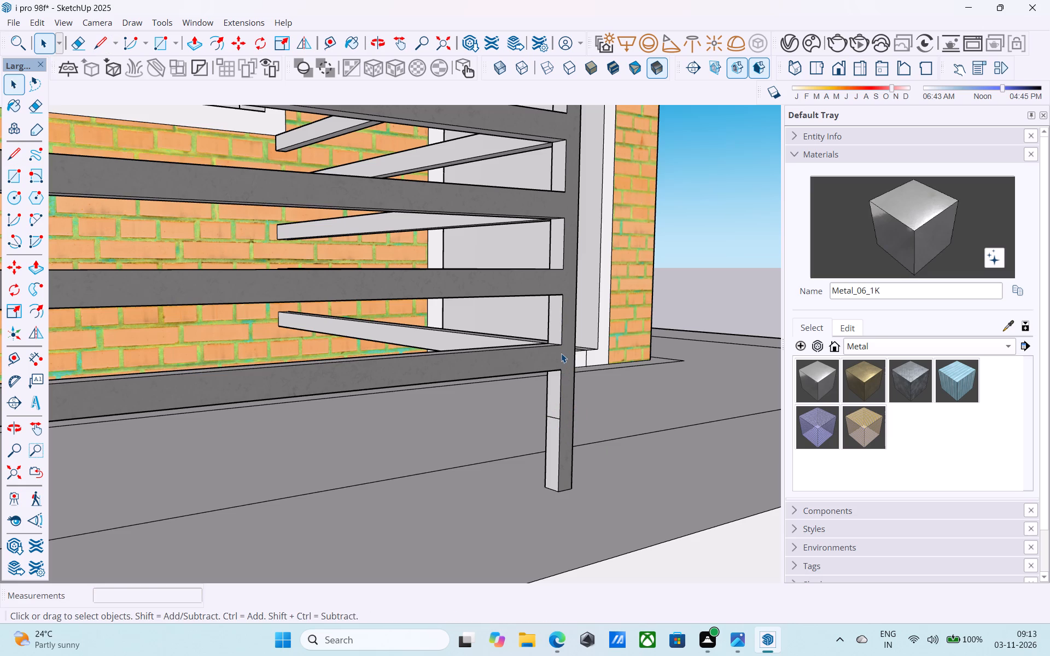
Separate the lowest front rail's face from the post with a 2" line and copy that face down to the 4" mark.
scroll(563, 352, down, 10)
scroll(563, 352, up, 13)
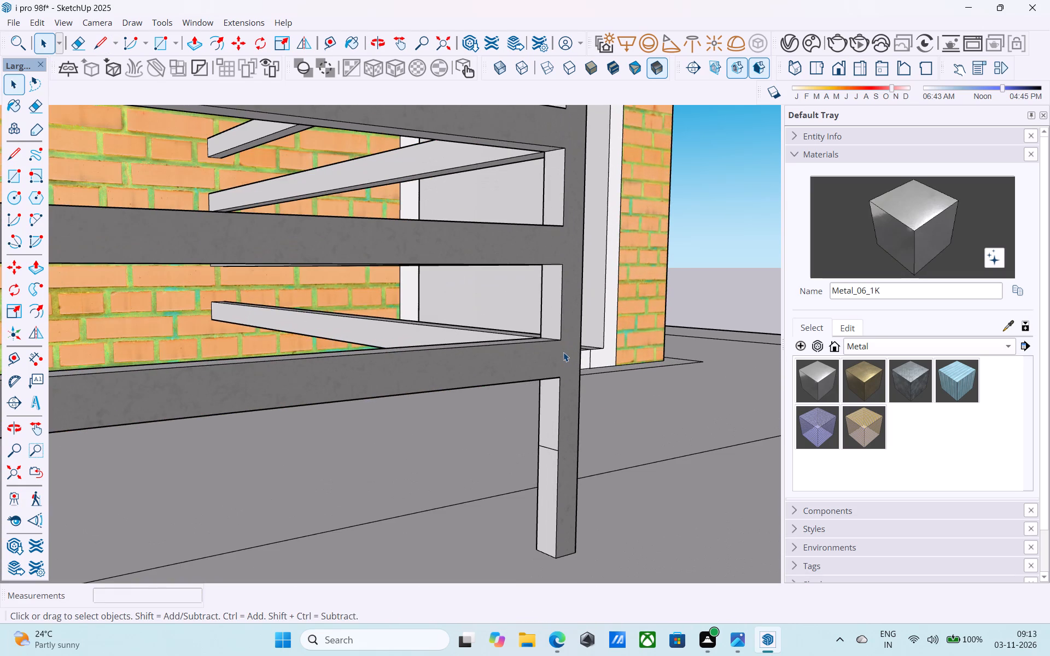
key(l)
click(562, 340)
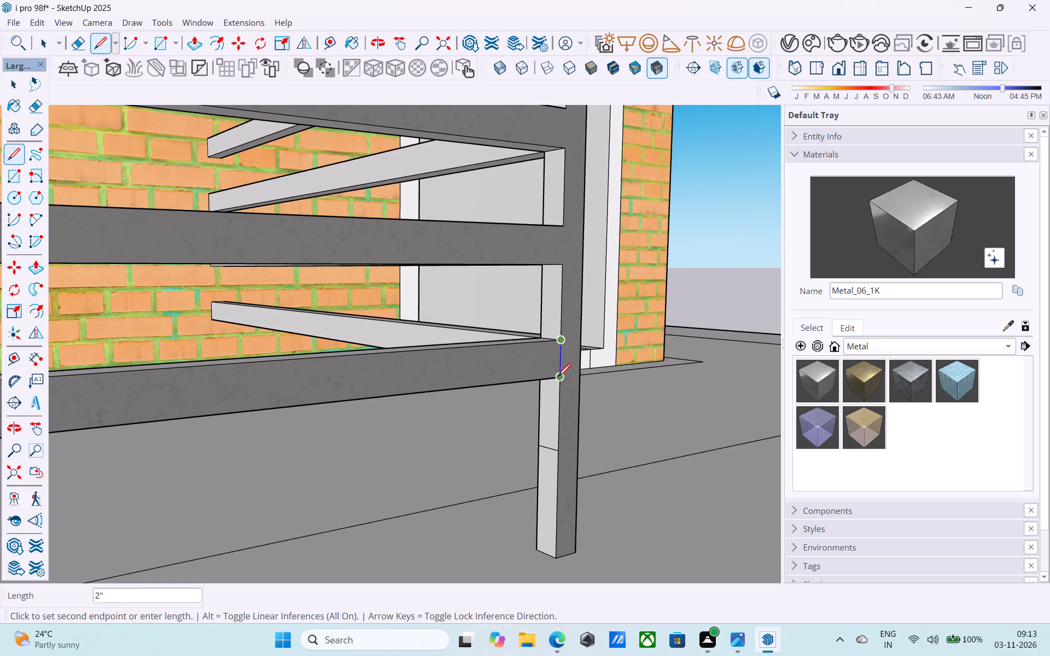
click(558, 377)
key(space)
click(547, 370)
key(m)
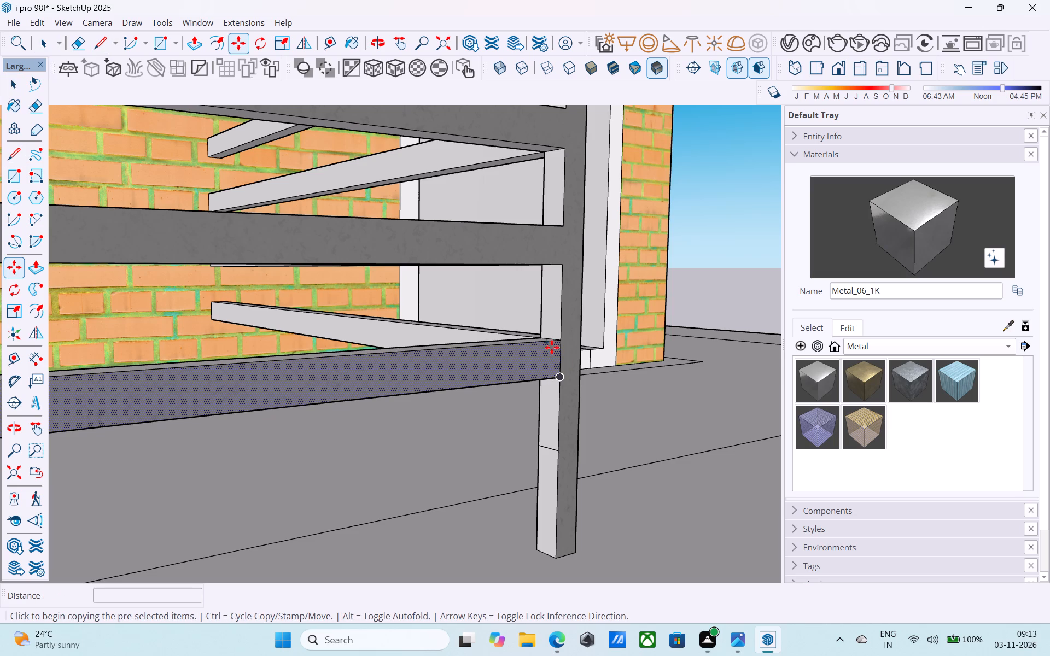
click(558, 340)
click(553, 453)
key(space)
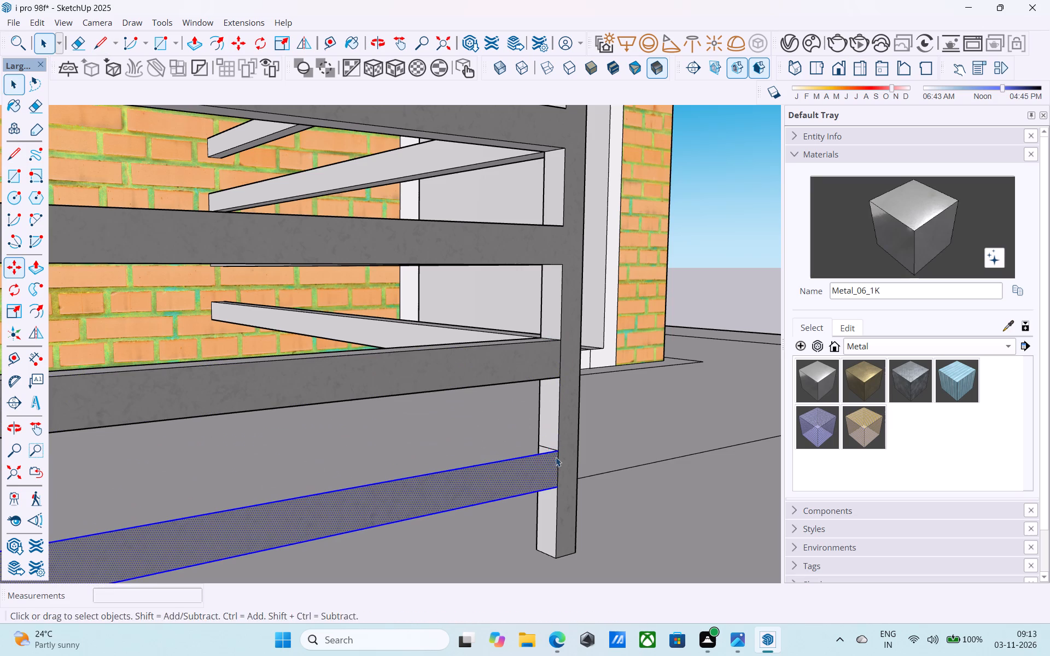
Push/Pull the copied front rail face into a solid bar matching the depth of the corner post.
middle_drag(554, 455, 835, 393)
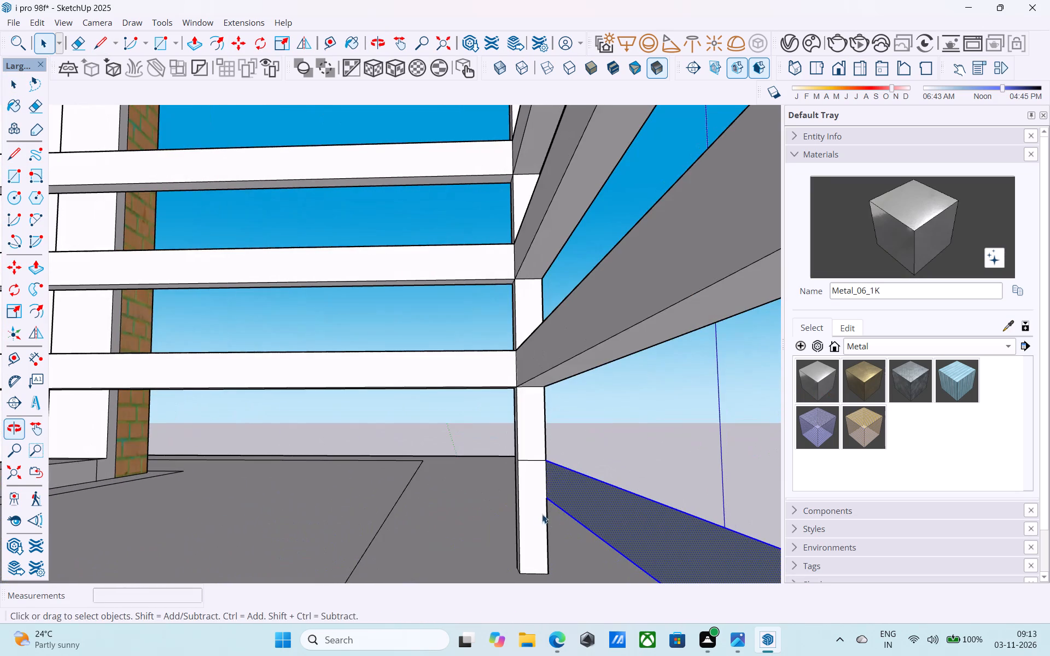
click(558, 495)
key(p)
click(558, 495)
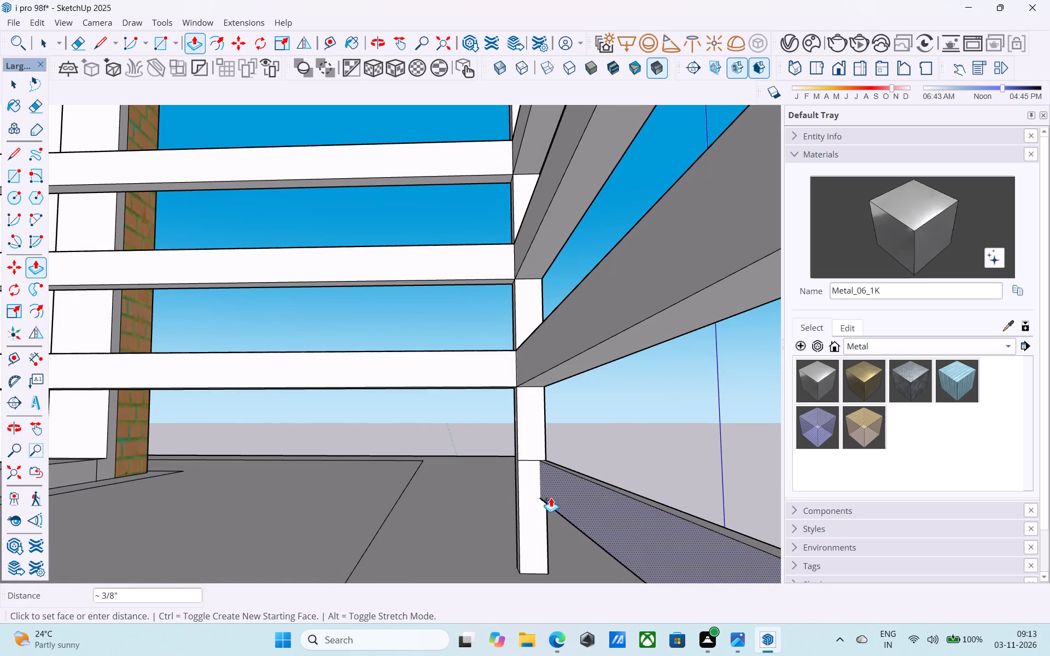
scroll(522, 436, up, 4)
click(518, 425)
Paint the new bottom rail's outer front face with Metal_06_1K, undoing the first misplaced fill.
middle_drag(516, 425, 375, 402)
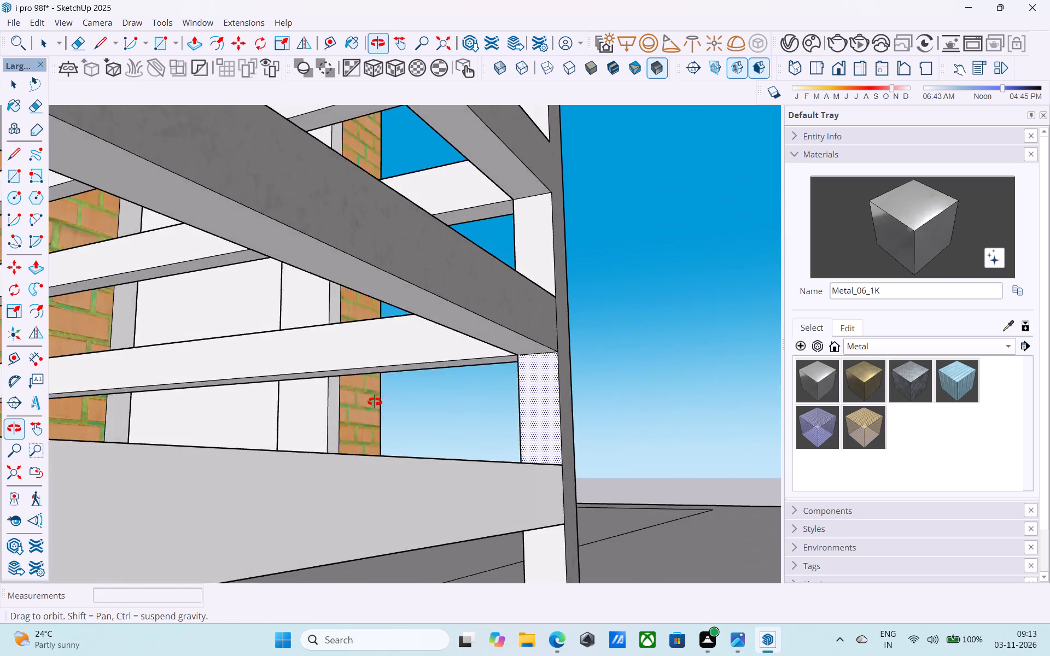
middle_drag(375, 402, 316, 431)
scroll(463, 420, down, 5)
key(space)
click(921, 225)
scroll(412, 464, up, 4)
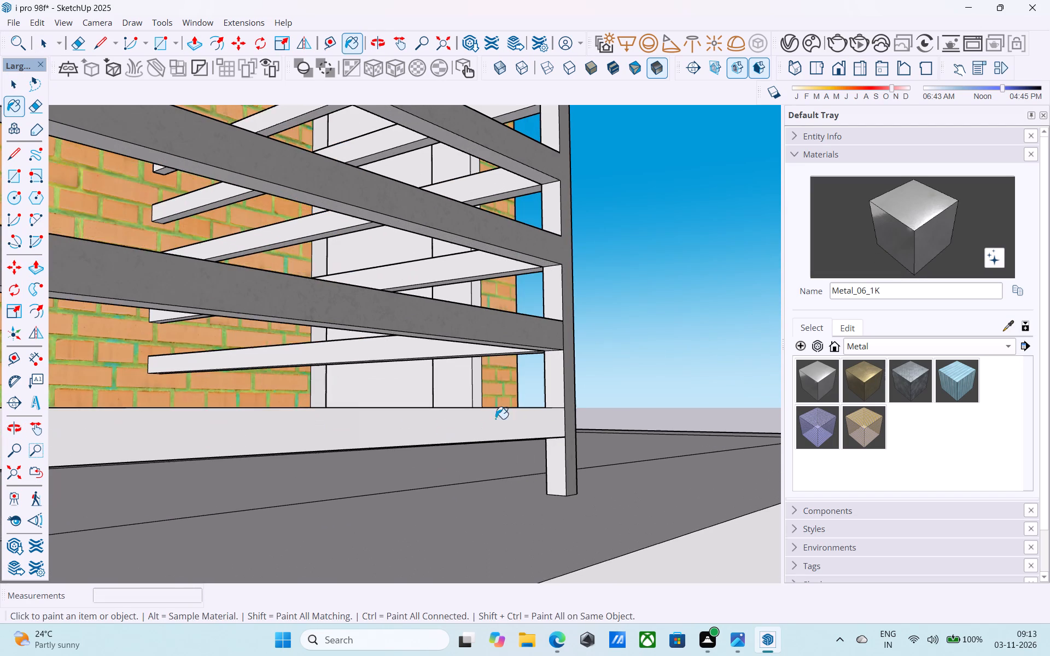
click(512, 407)
key(ctrl+z)
scroll(518, 410, up, 4)
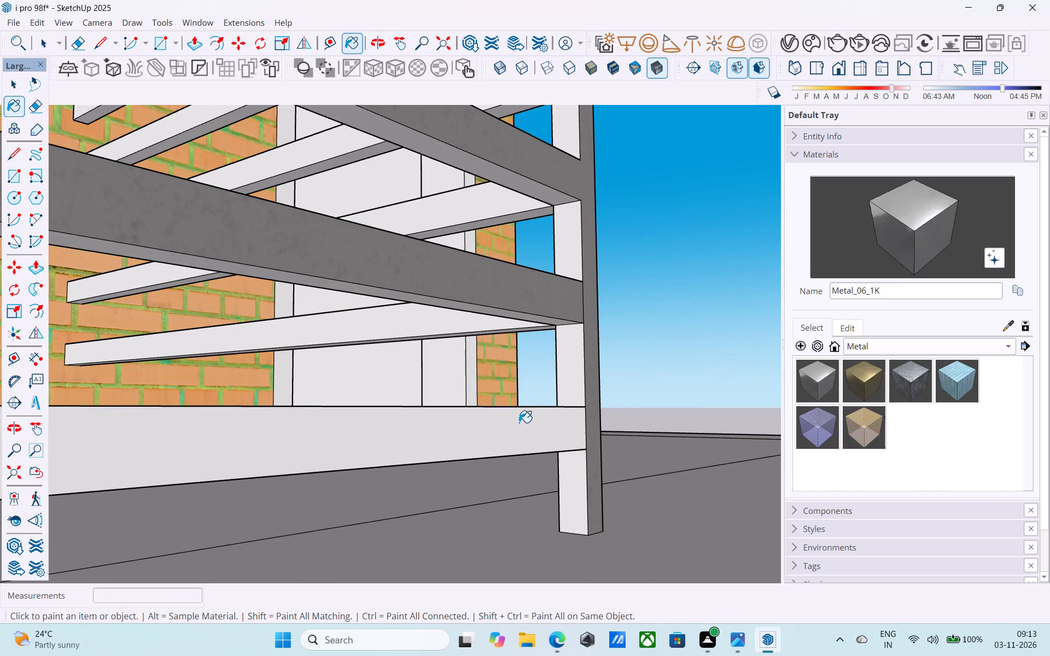
click(519, 423)
Erase the vertical edge separating the new front rail's face from the corner post.
middle_drag(573, 415, 483, 441)
key(e)
drag(587, 430, 599, 427)
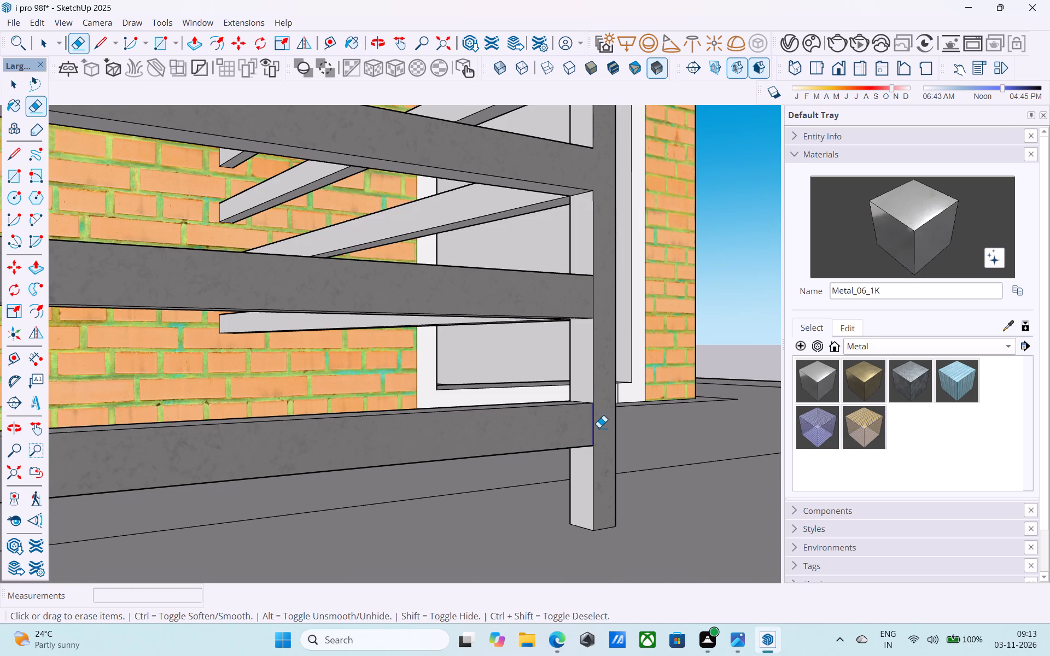
drag(599, 427, 607, 425)
Draw lines across the two outer faces of the corner post, level with the top of the new front rail.
scroll(608, 427, down, 7)
middle_drag(588, 442, 262, 484)
scroll(259, 488, down, 10)
middle_drag(314, 497, 189, 488)
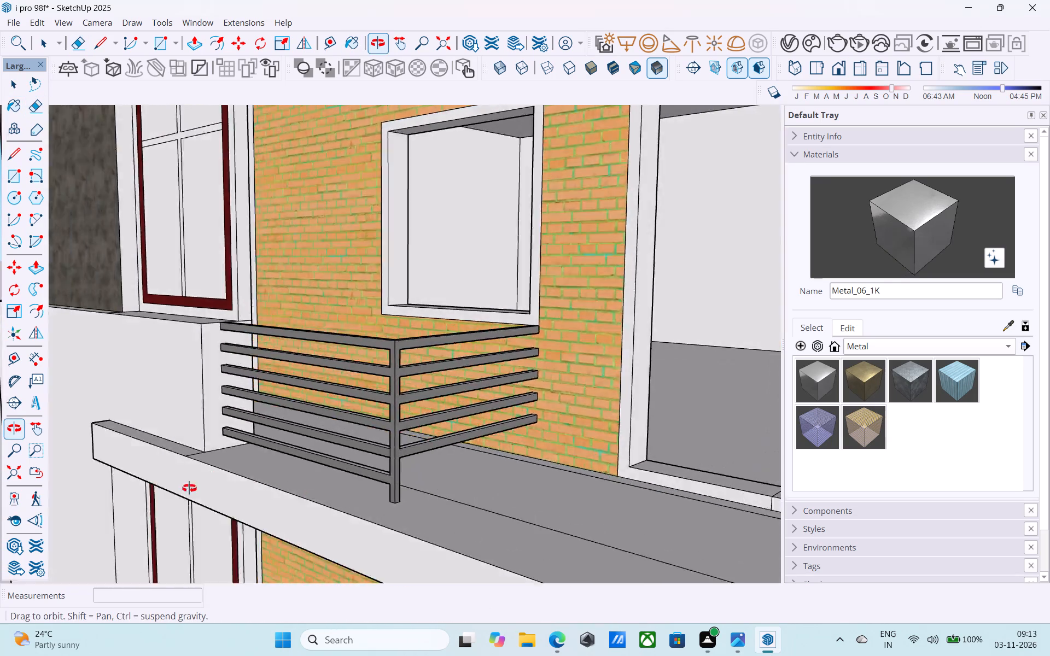
middle_drag(189, 488, 0, 471)
key(space)
scroll(258, 536, up, 4)
scroll(443, 506, down, 4)
middle_drag(428, 507, 402, 491)
scroll(415, 499, down, 8)
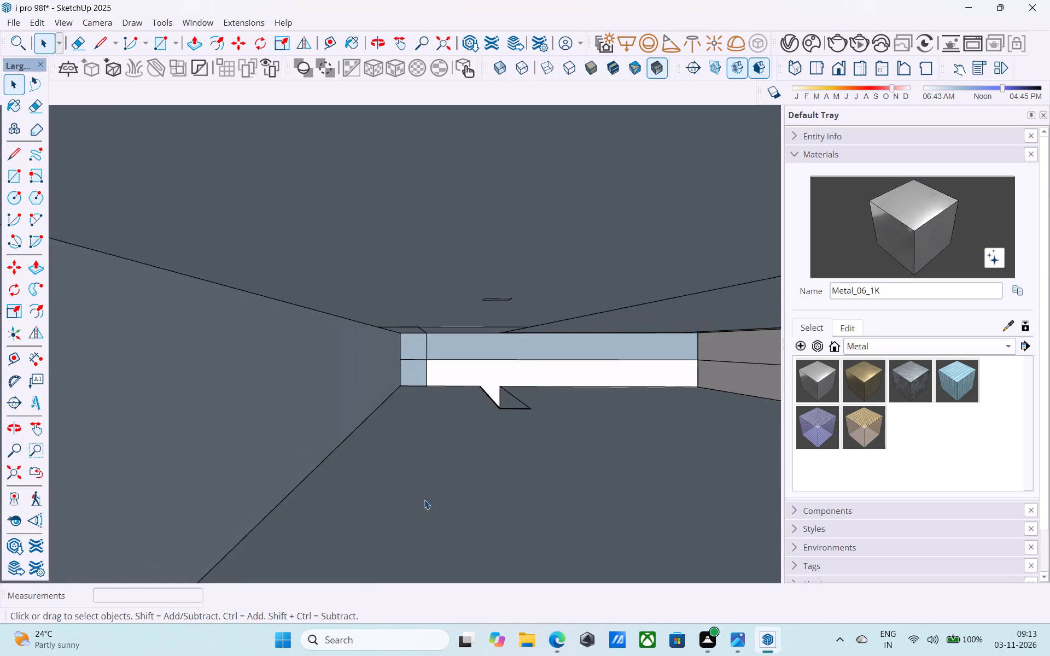
scroll(424, 500, down, 20)
scroll(424, 500, down, 4)
middle_drag(435, 518, 459, 634)
scroll(460, 637, down, 17)
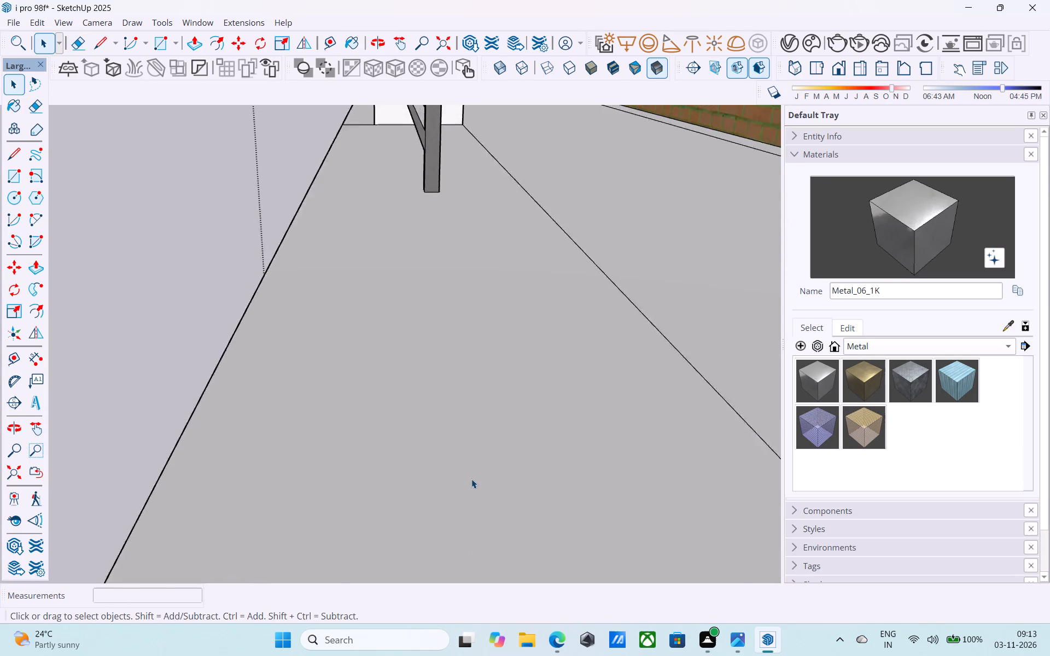
scroll(471, 479, down, 8)
shift+middle_drag(470, 475, 497, 622)
scroll(485, 371, up, 1)
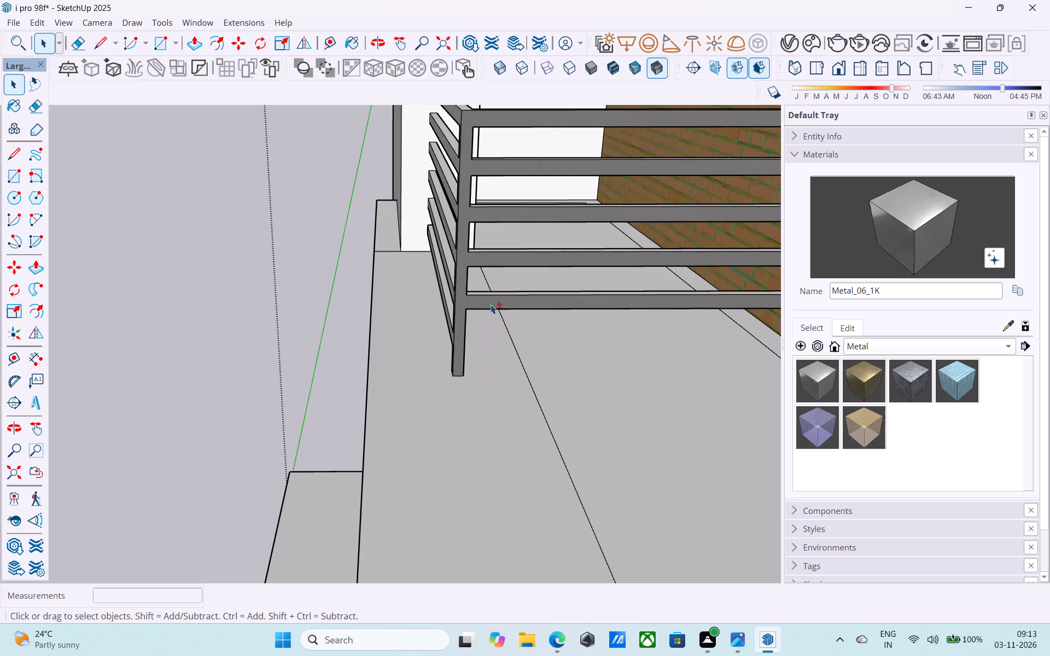
shift+middle_drag(495, 307, 579, 353)
scroll(500, 362, up, 5)
middle_drag(476, 397, 533, 397)
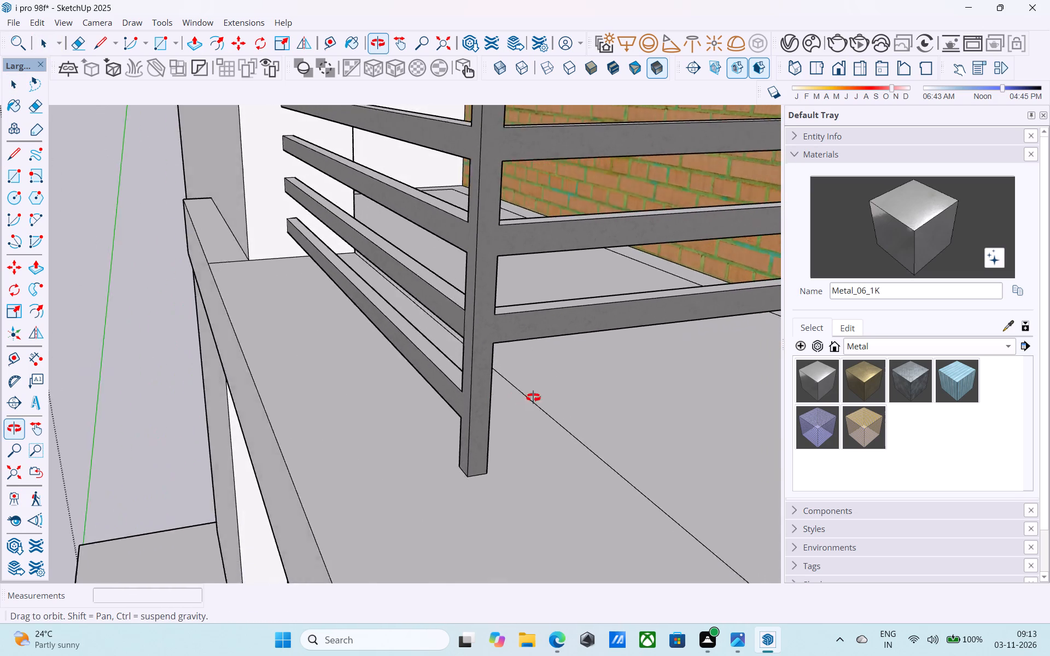
middle_drag(533, 397, 548, 377)
scroll(498, 337, up, 1)
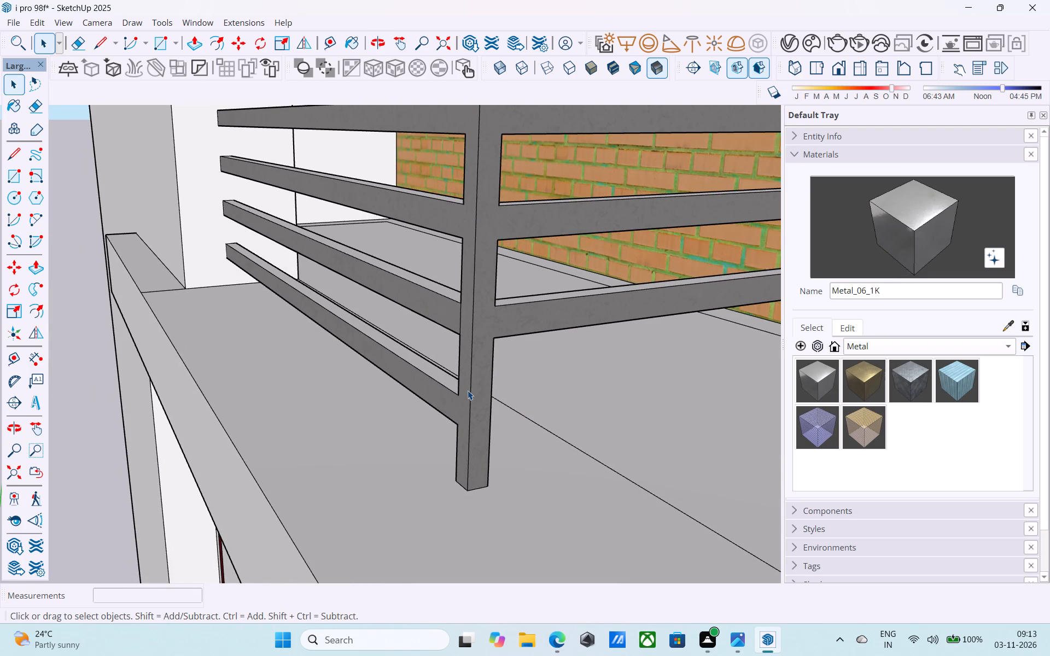
key(l)
scroll(467, 390, up, 1)
click(458, 393)
click(469, 402)
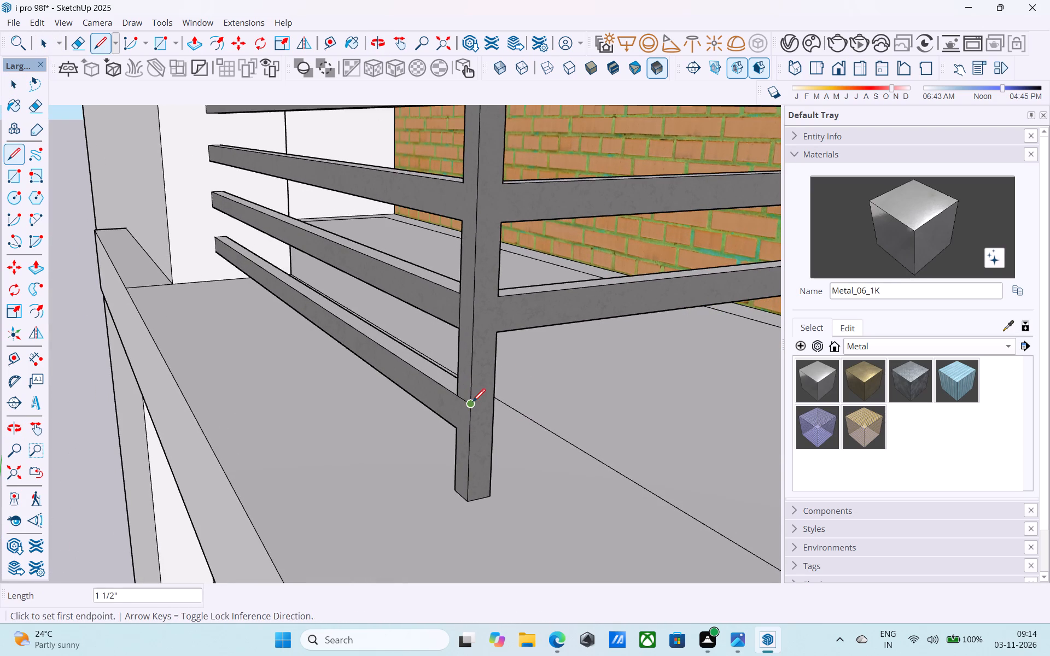
click(472, 403)
click(493, 399)
key(space)
Separate the lowest side rail's face from the post with a 2" line and copy it 6" down to the marked level.
click(517, 304)
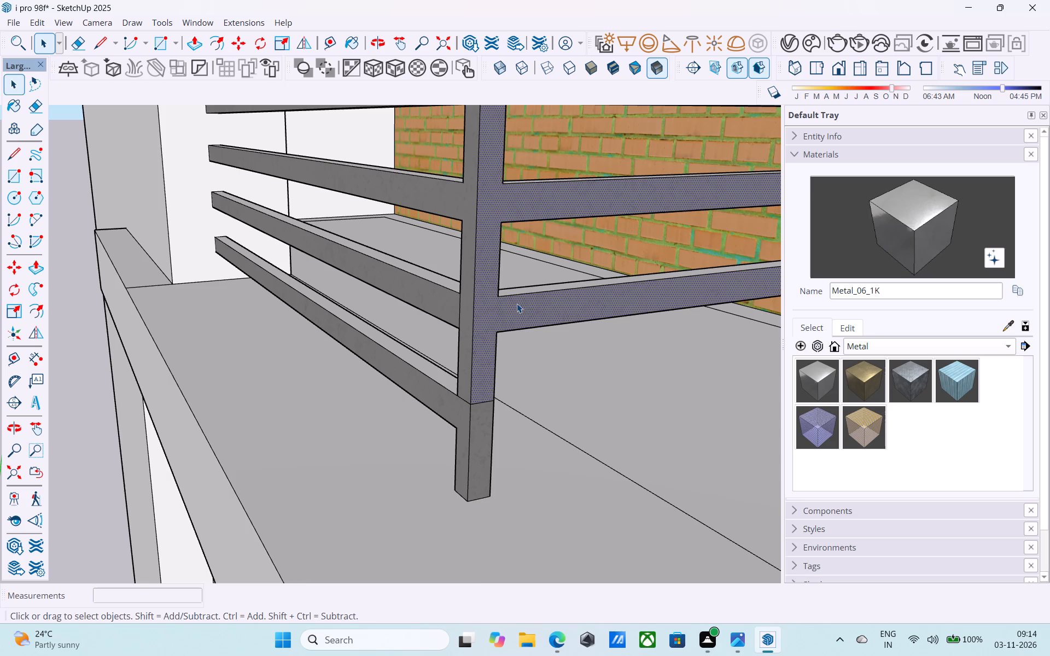
key(l)
scroll(509, 308, up, 4)
click(493, 291)
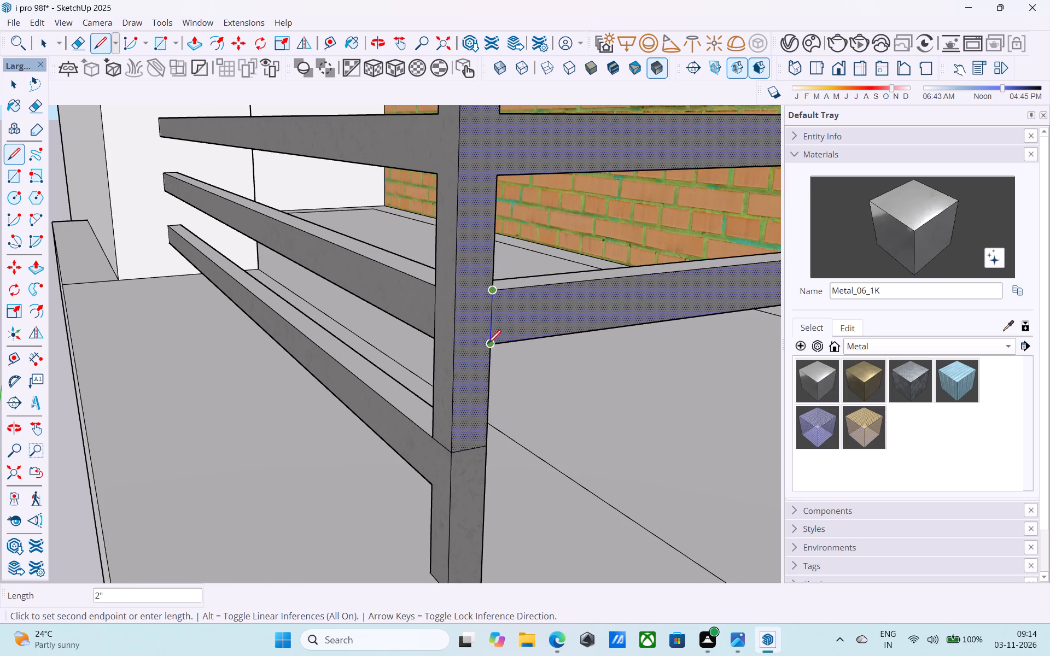
click(488, 343)
key(space)
key(m)
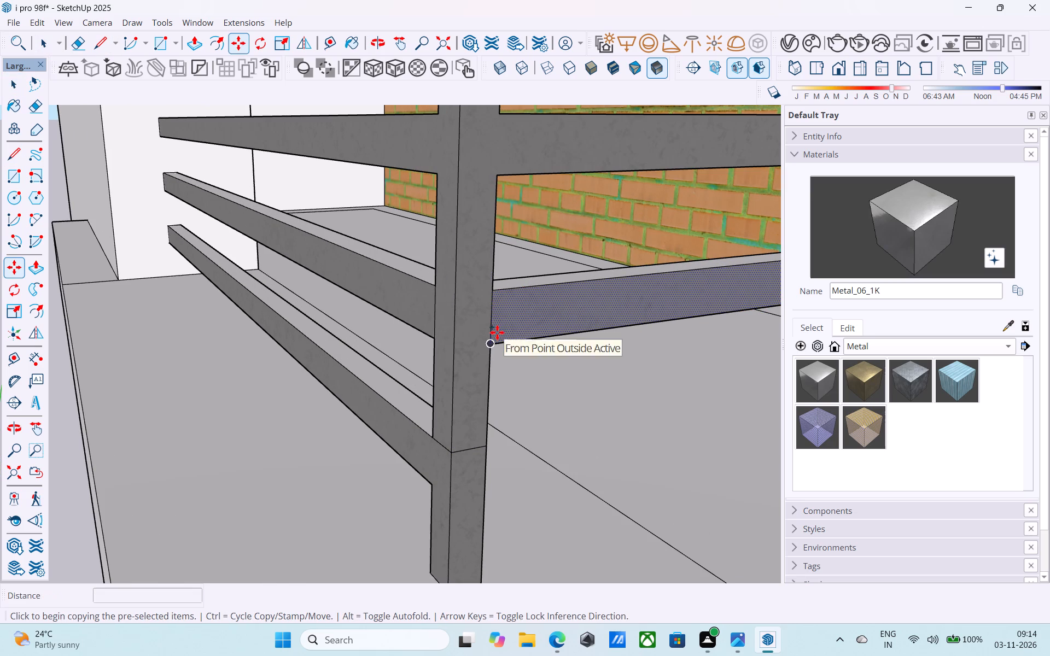
click(494, 293)
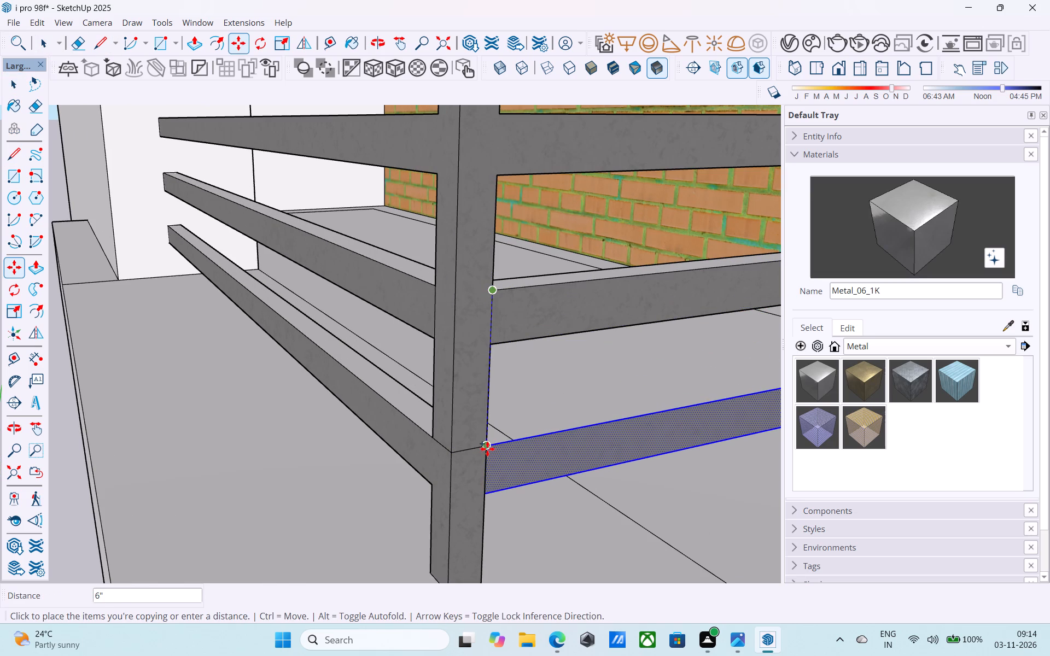
click(487, 449)
key(space)
Push/Pull the copied side rail face into a bar 1 1/2" thick.
middle_drag(535, 425, 839, 424)
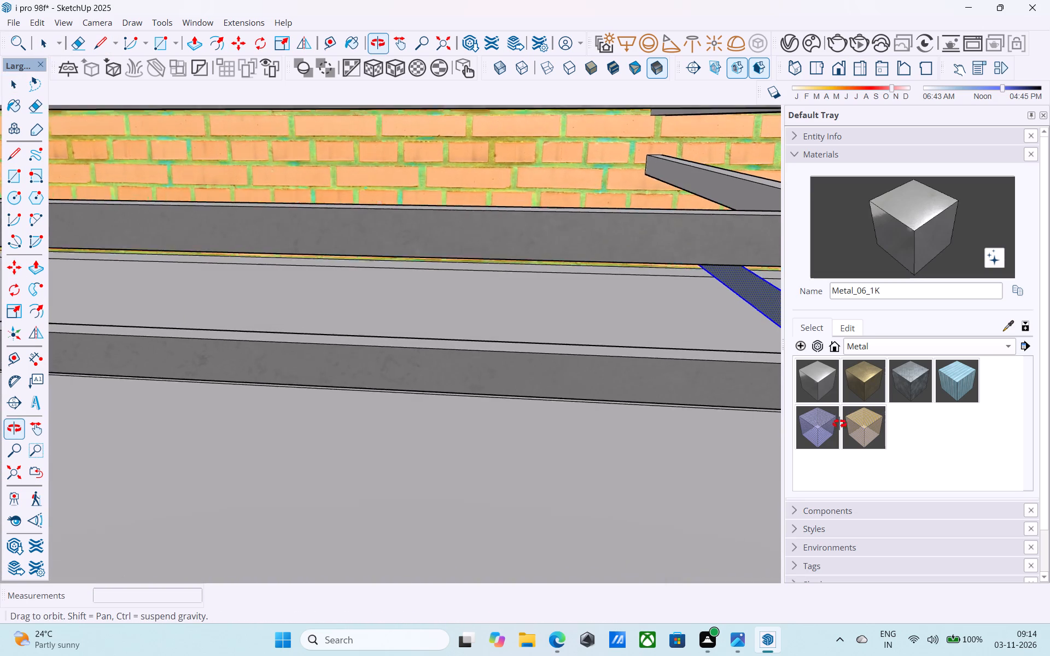
middle_drag(839, 424, 839, 423)
scroll(811, 359, up, 4)
scroll(730, 358, down, 3)
middle_drag(709, 356, 589, 333)
scroll(598, 318, up, 3)
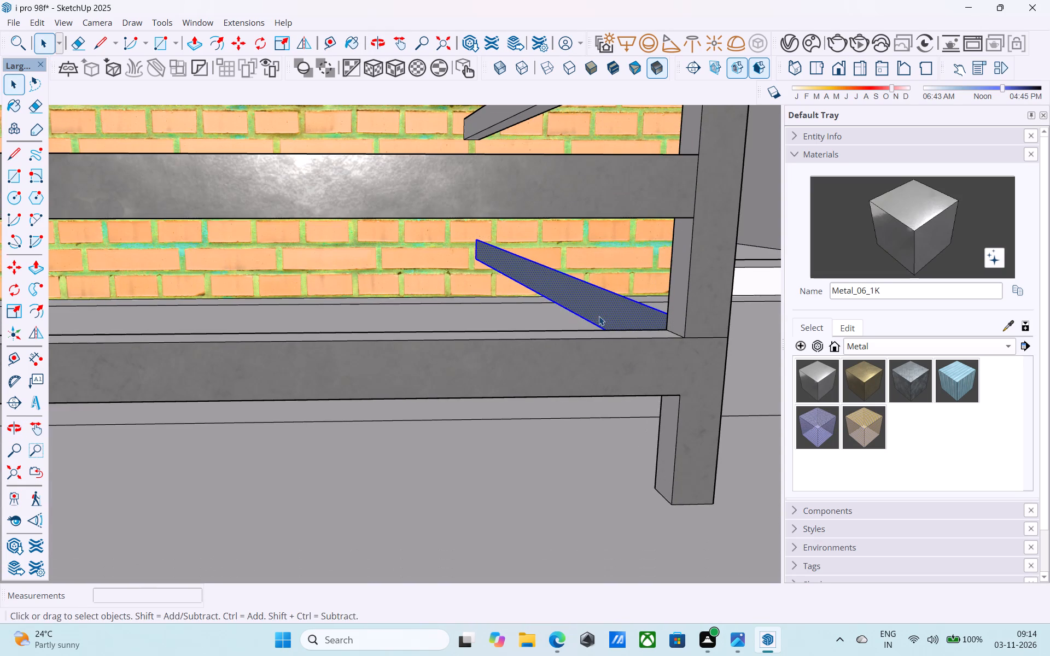
click(597, 311)
key(p)
click(597, 311)
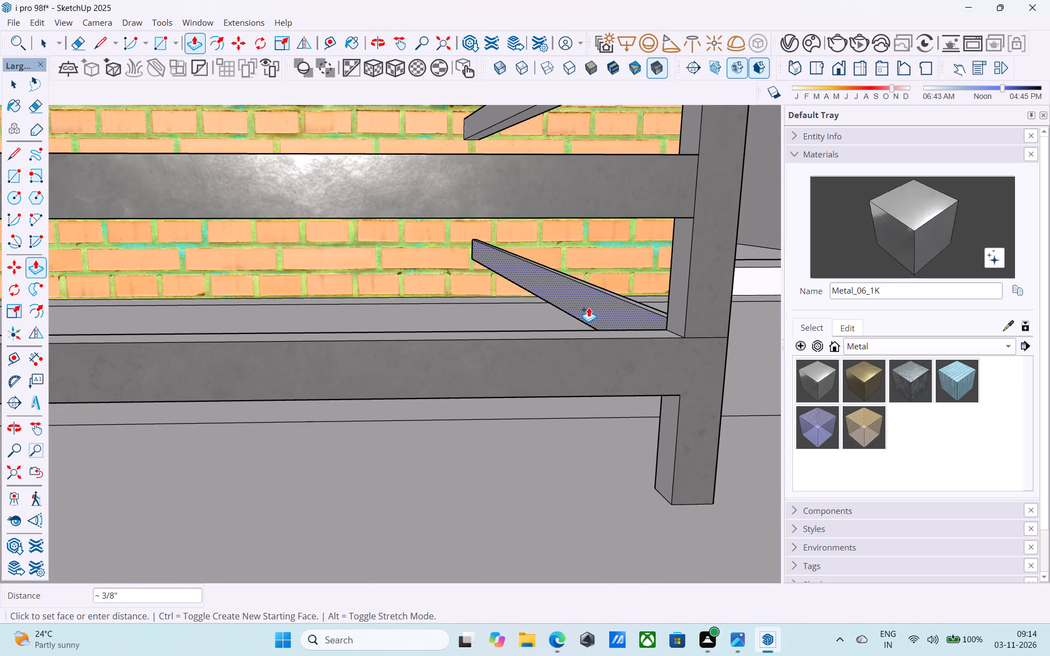
middle_drag(581, 306, 505, 319)
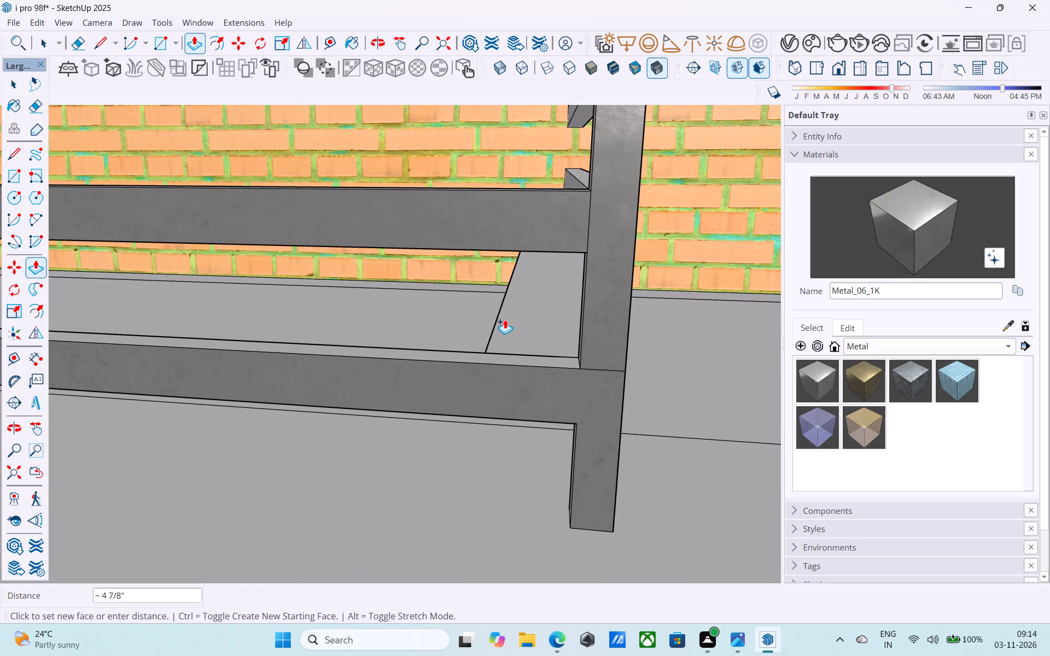
scroll(505, 319, down, 2)
middle_drag(507, 335, 526, 377)
click(564, 199)
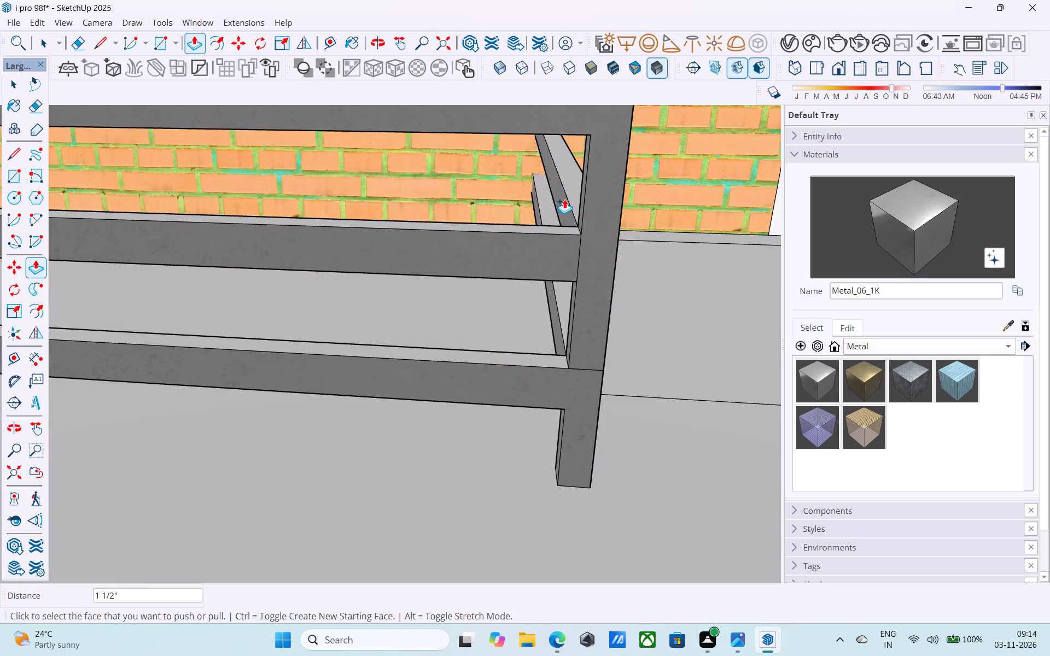
Paint the outer and top faces of the new bottom side rail with Metal_06_1K.
middle_drag(565, 202, 436, 247)
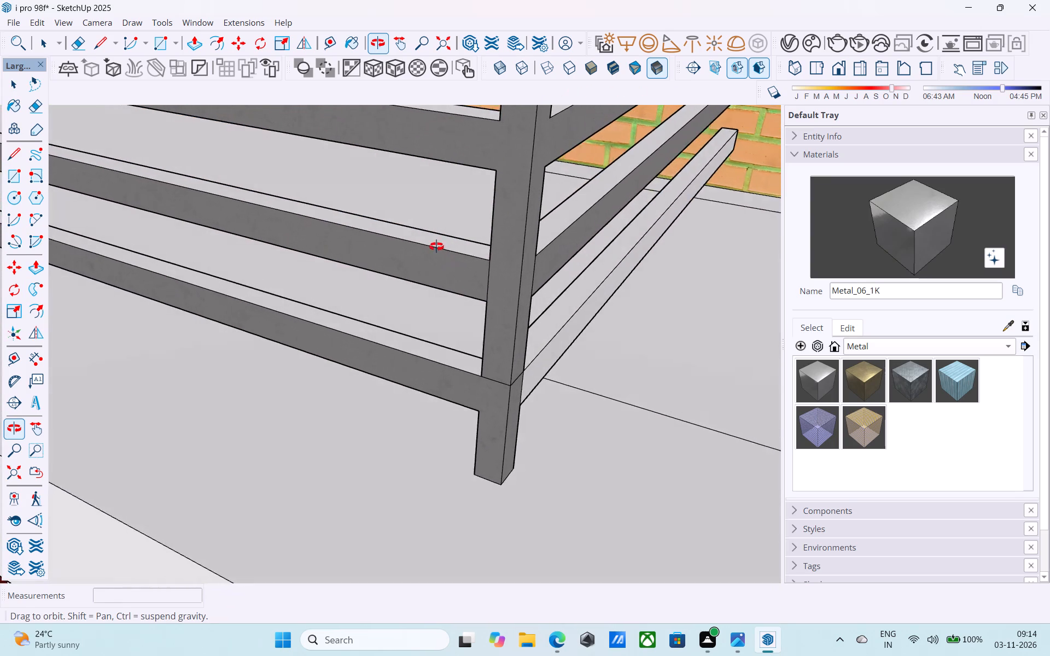
middle_drag(436, 247, 435, 246)
click(919, 219)
scroll(569, 383, up, 3)
click(534, 366)
click(508, 340)
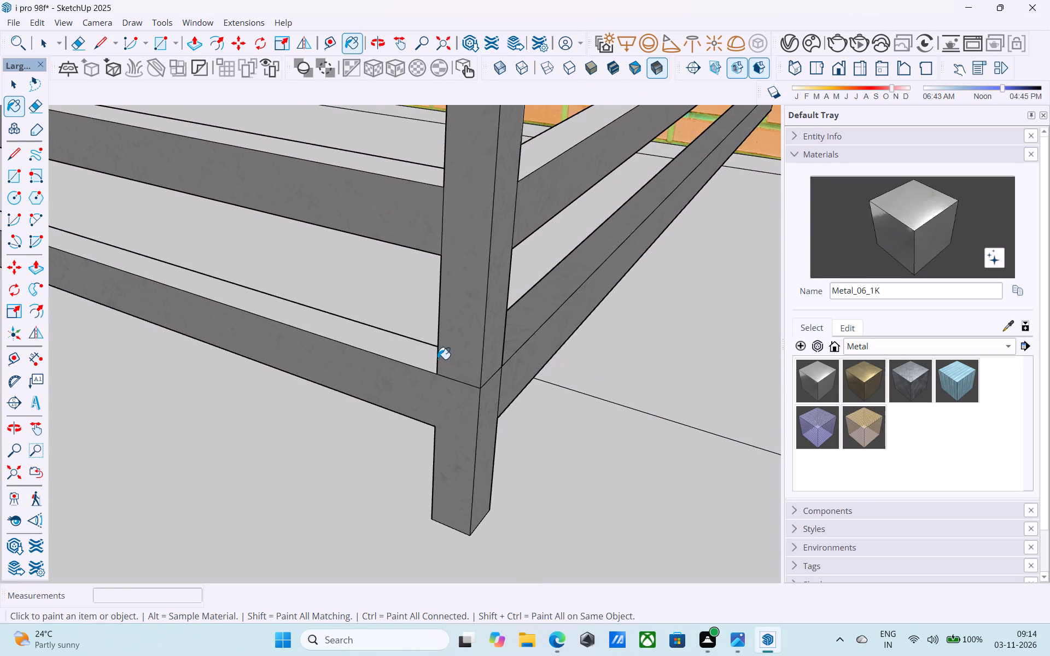
Paint the unpainted top faces of the lower front and side railing bars with Metal_06_1K.
click(429, 355)
scroll(434, 359, down, 5)
shift+middle_drag(434, 359, 503, 476)
click(506, 379)
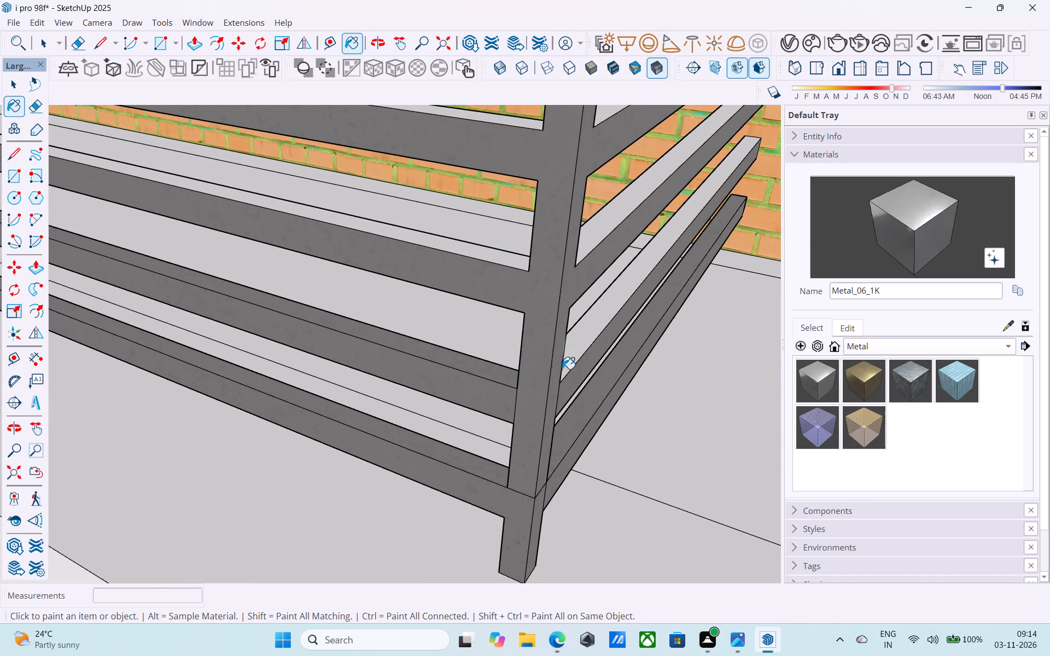
click(576, 348)
scroll(576, 348, down, 3)
shift+middle_drag(576, 348, 582, 435)
click(598, 361)
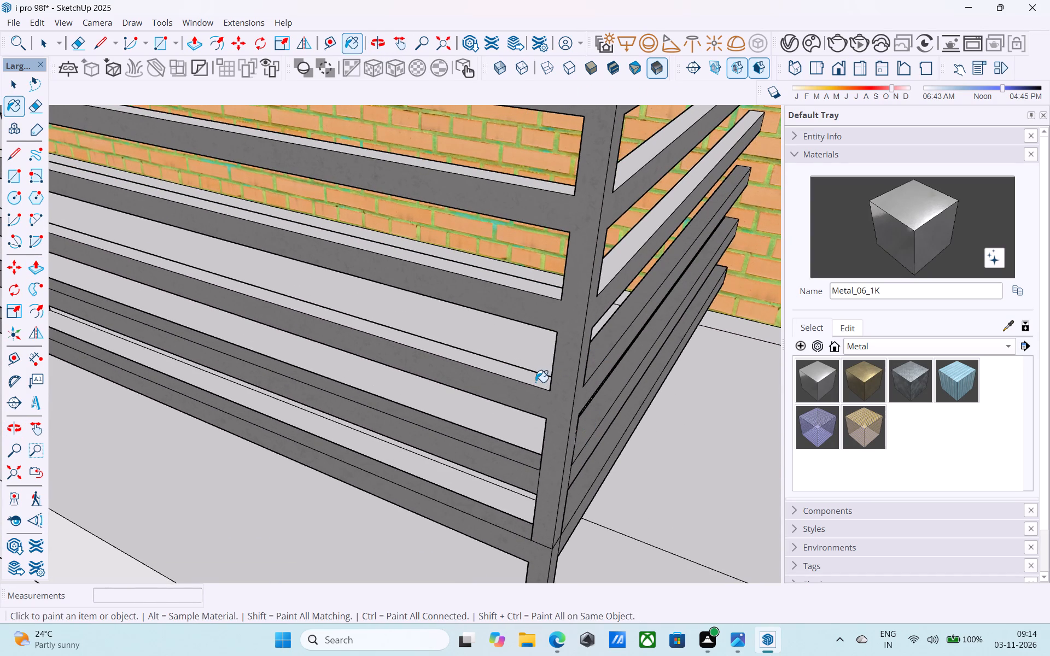
click(533, 381)
Paint the remaining top faces of the upper bars and the top rails around the corner post with Metal_06_1K.
scroll(541, 382, down, 3)
shift+middle_drag(541, 386, 543, 503)
scroll(553, 429, up, 5)
click(542, 435)
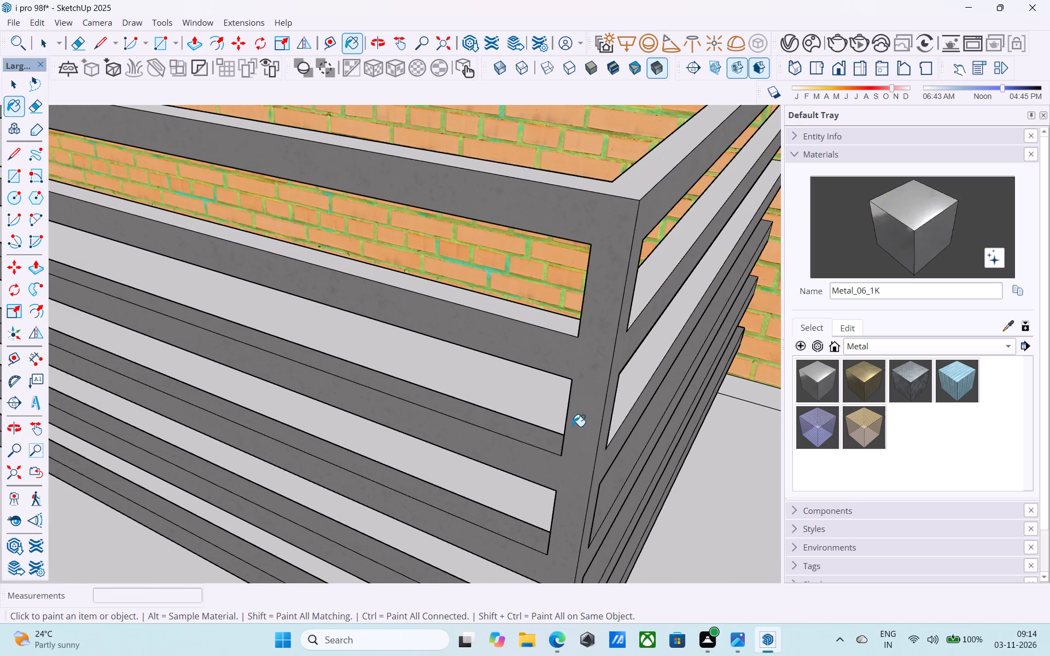
click(637, 382)
scroll(637, 382, down, 4)
shift+middle_drag(635, 386, 614, 501)
click(631, 382)
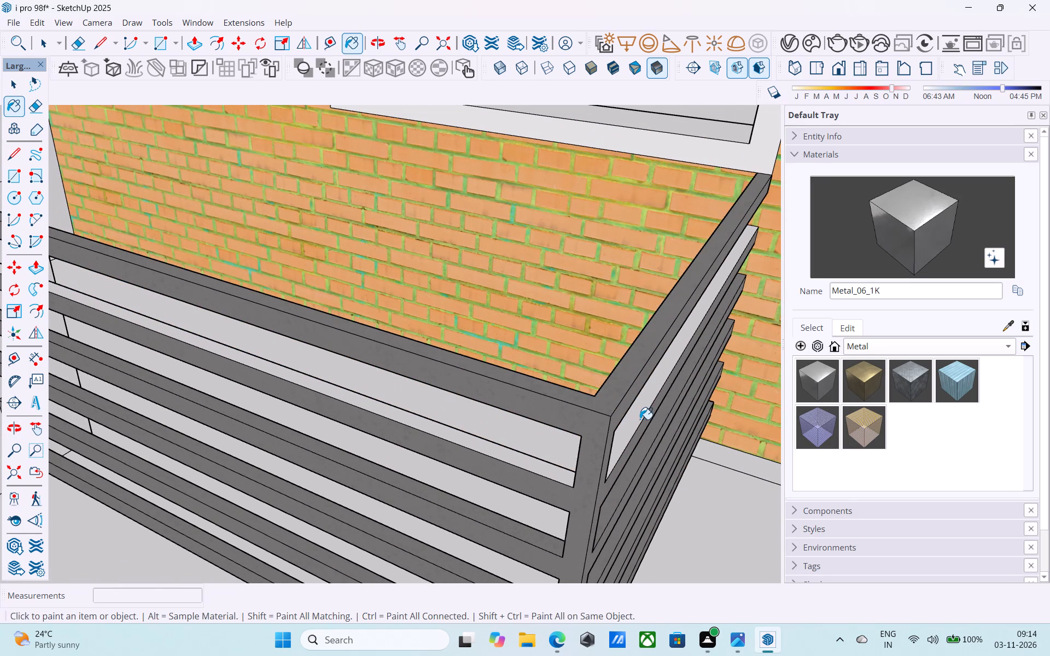
drag(639, 419, 634, 424)
click(559, 477)
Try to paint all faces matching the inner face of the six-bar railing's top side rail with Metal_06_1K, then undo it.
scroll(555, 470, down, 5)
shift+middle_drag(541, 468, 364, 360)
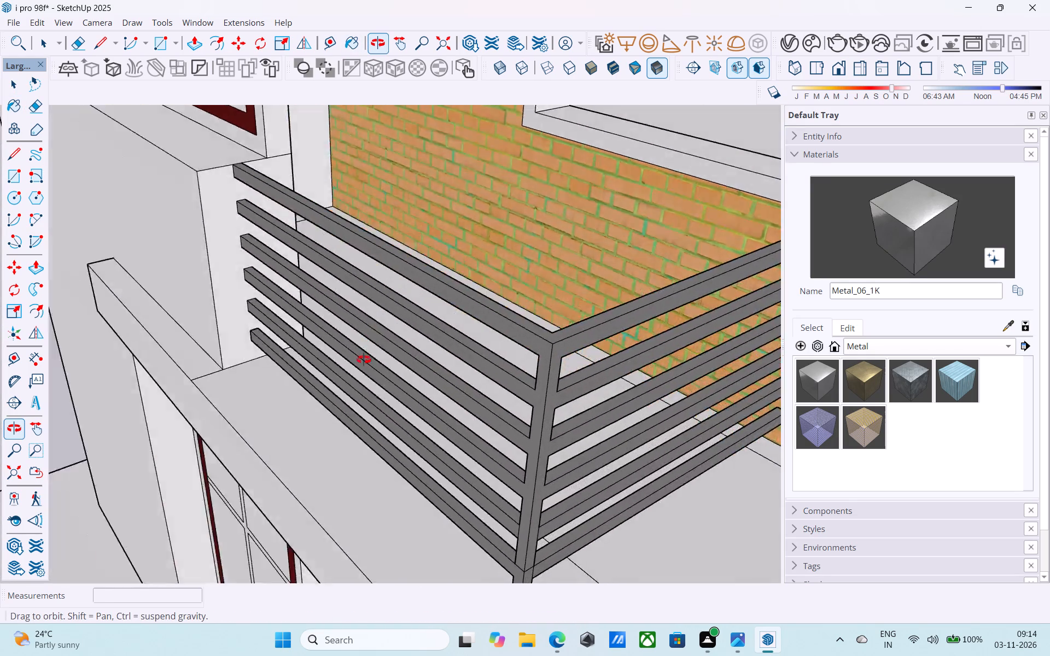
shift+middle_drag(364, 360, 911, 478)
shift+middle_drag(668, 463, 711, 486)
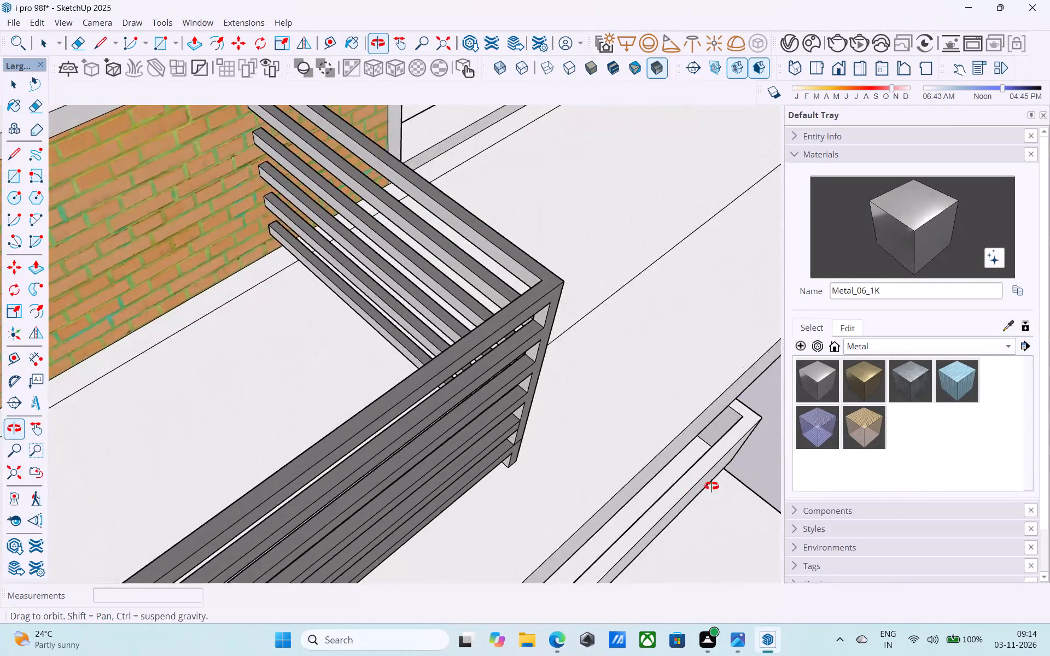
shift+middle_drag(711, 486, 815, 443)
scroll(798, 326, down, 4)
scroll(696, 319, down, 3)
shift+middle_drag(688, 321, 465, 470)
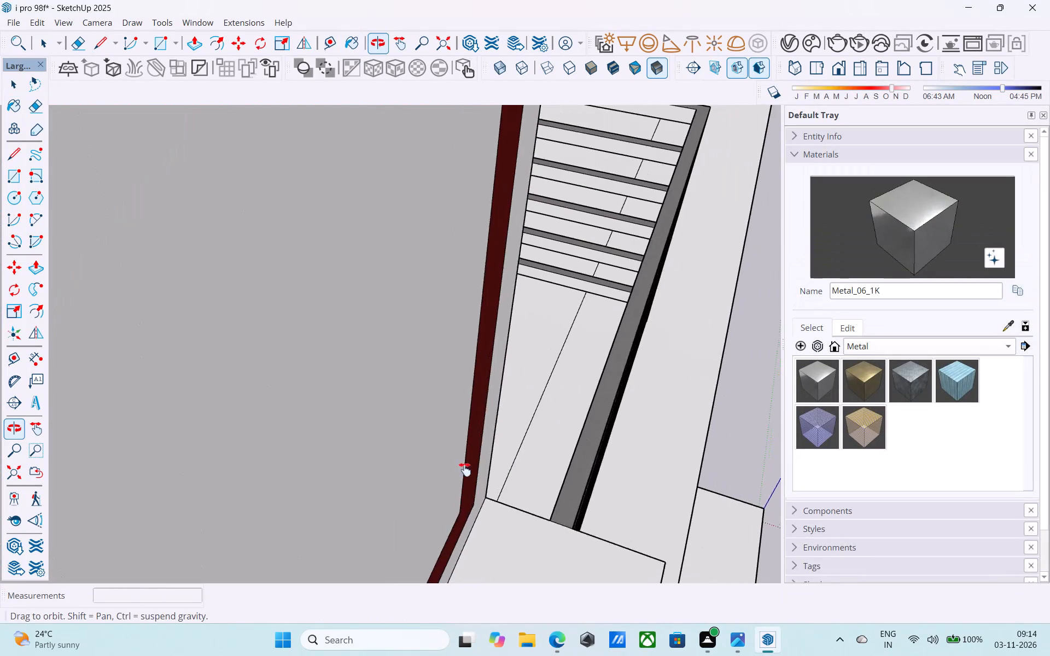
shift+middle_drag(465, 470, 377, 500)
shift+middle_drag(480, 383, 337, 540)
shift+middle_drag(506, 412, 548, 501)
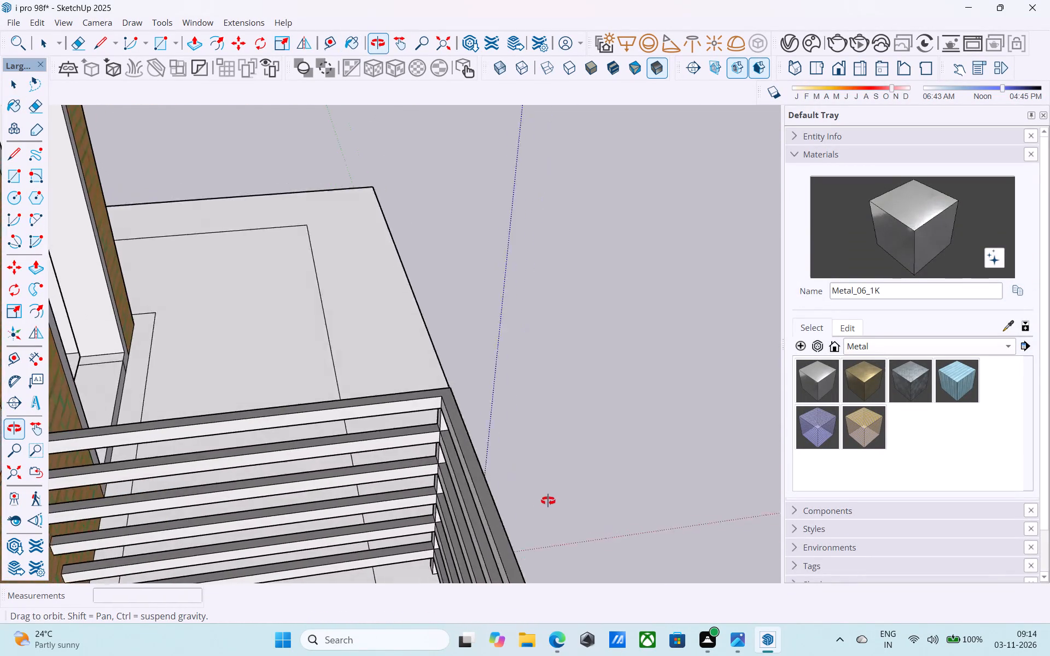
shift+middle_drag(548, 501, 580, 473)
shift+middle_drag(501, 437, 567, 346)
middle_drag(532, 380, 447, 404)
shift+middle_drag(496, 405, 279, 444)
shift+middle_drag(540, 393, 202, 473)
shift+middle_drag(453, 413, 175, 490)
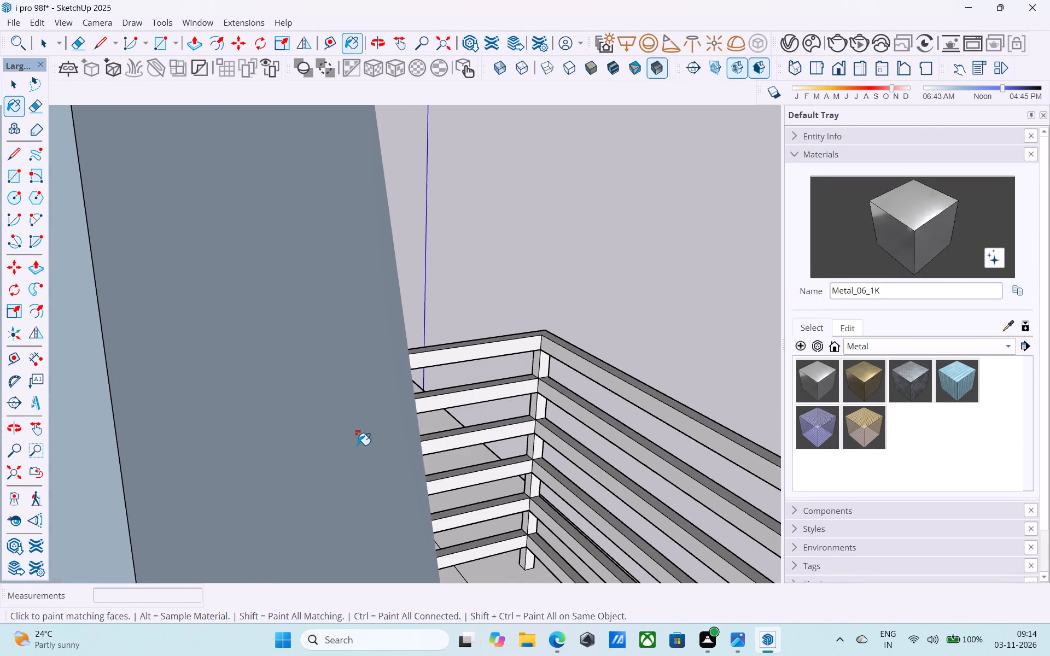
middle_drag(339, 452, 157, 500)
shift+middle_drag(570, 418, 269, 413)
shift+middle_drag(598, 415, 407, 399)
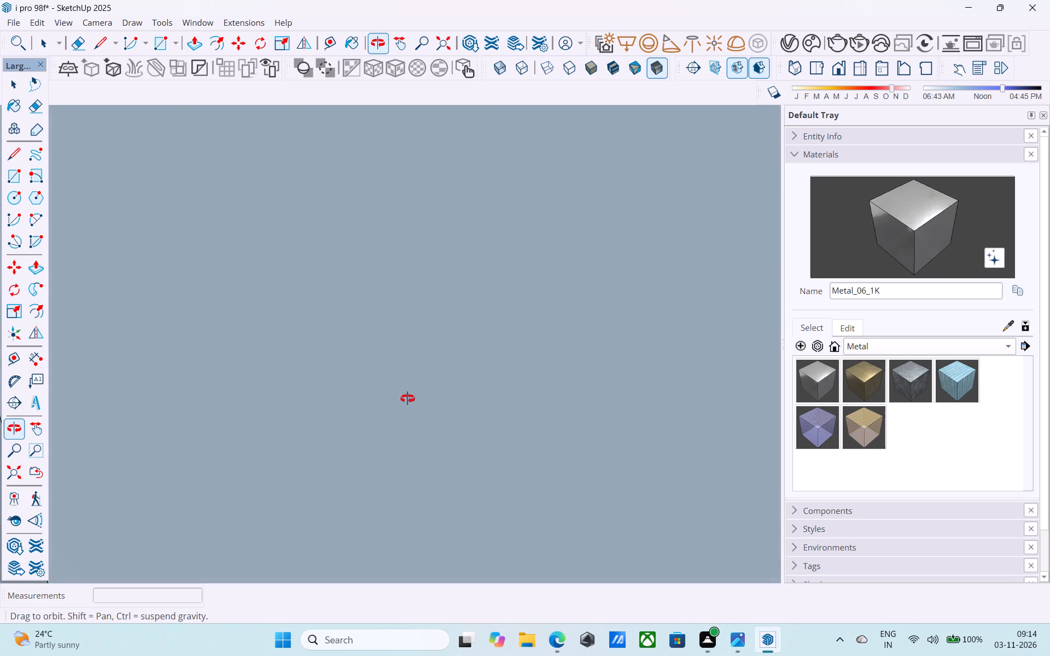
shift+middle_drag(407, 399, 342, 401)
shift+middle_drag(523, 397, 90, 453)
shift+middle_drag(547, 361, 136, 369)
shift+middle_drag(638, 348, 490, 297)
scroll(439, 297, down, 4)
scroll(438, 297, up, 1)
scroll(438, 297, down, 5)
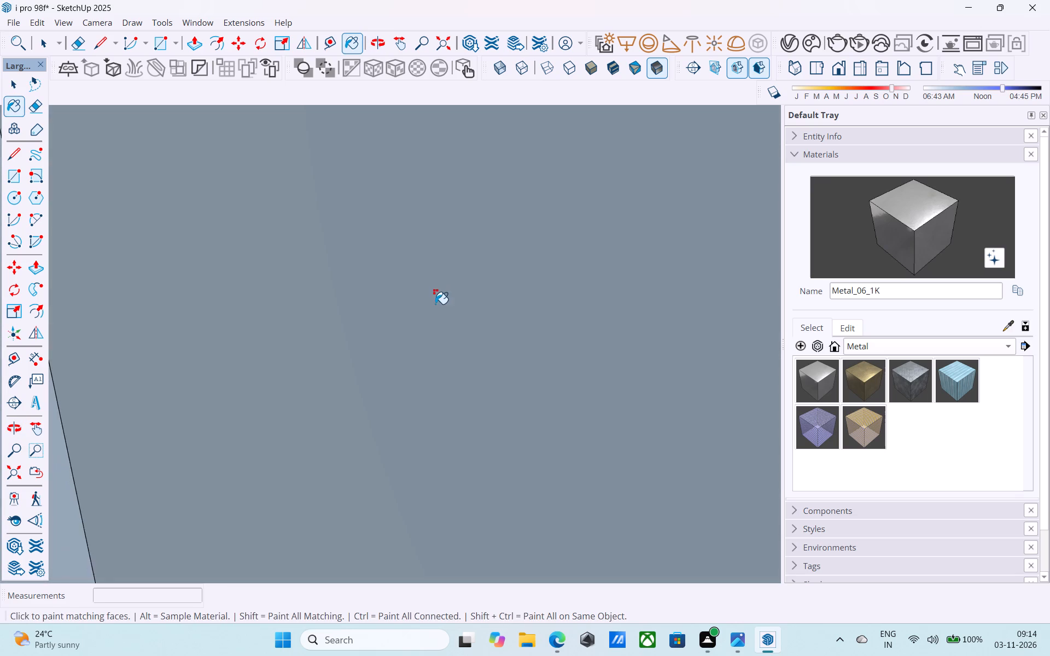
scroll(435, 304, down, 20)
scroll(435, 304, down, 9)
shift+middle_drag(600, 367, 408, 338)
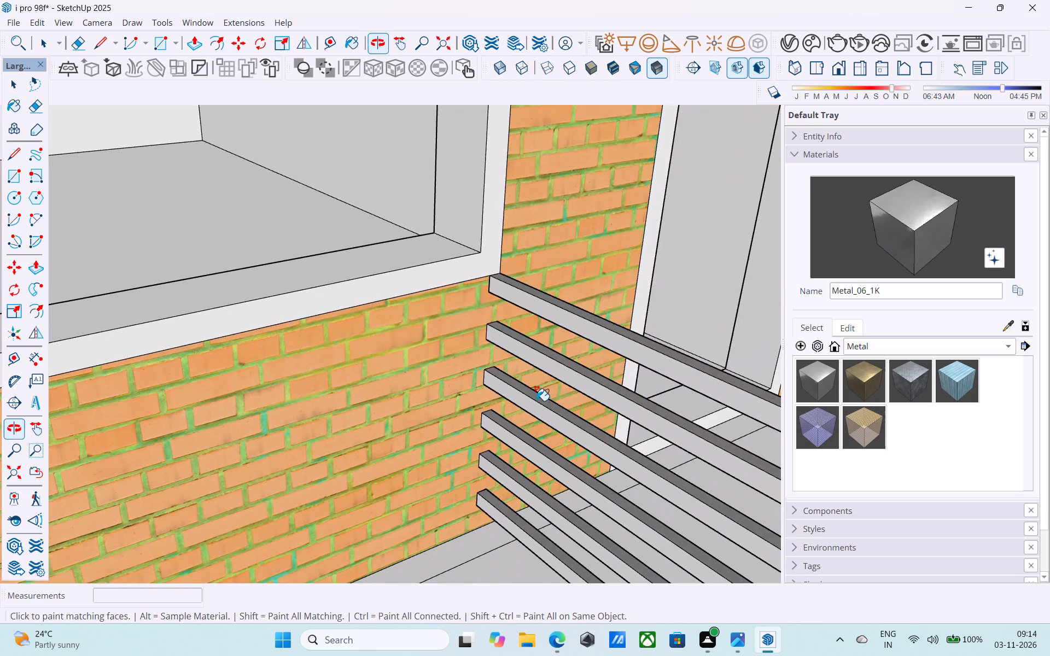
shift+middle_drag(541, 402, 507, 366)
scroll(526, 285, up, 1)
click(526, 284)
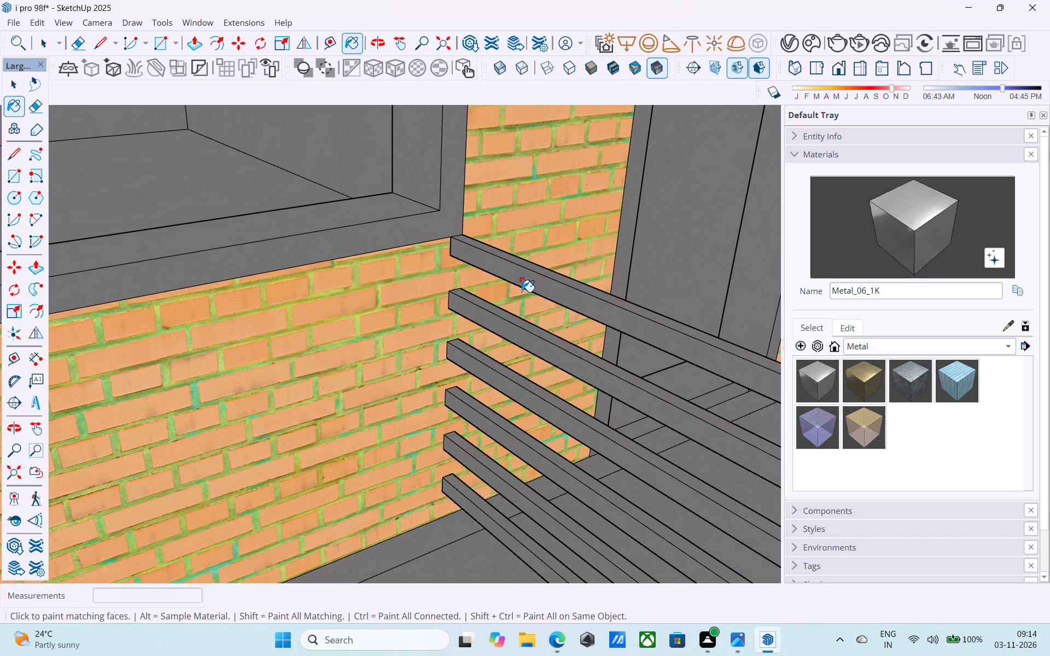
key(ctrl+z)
Paint the inner faces of the six side rails beside the balcony window individually with Metal_06_1K.
key(space)
double_click(534, 286)
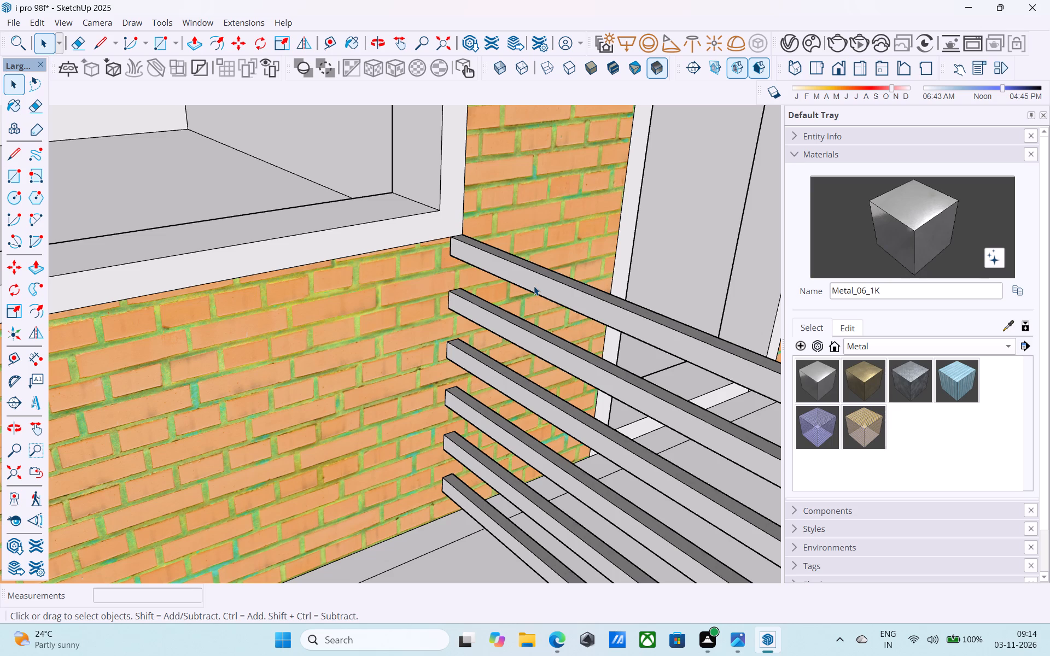
scroll(517, 321, up, 2)
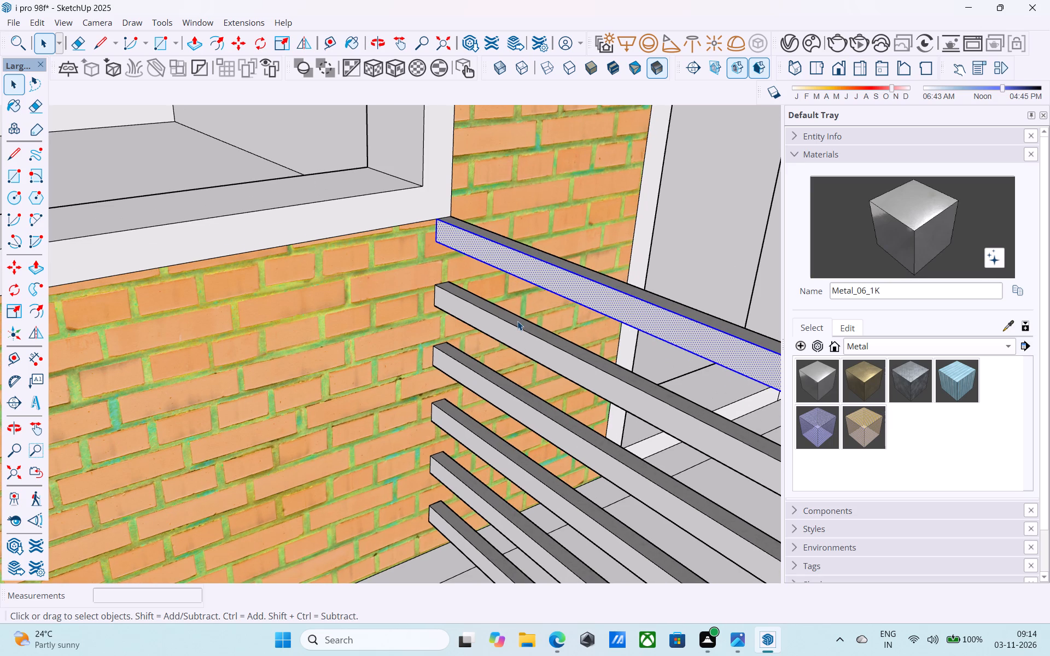
click(864, 247)
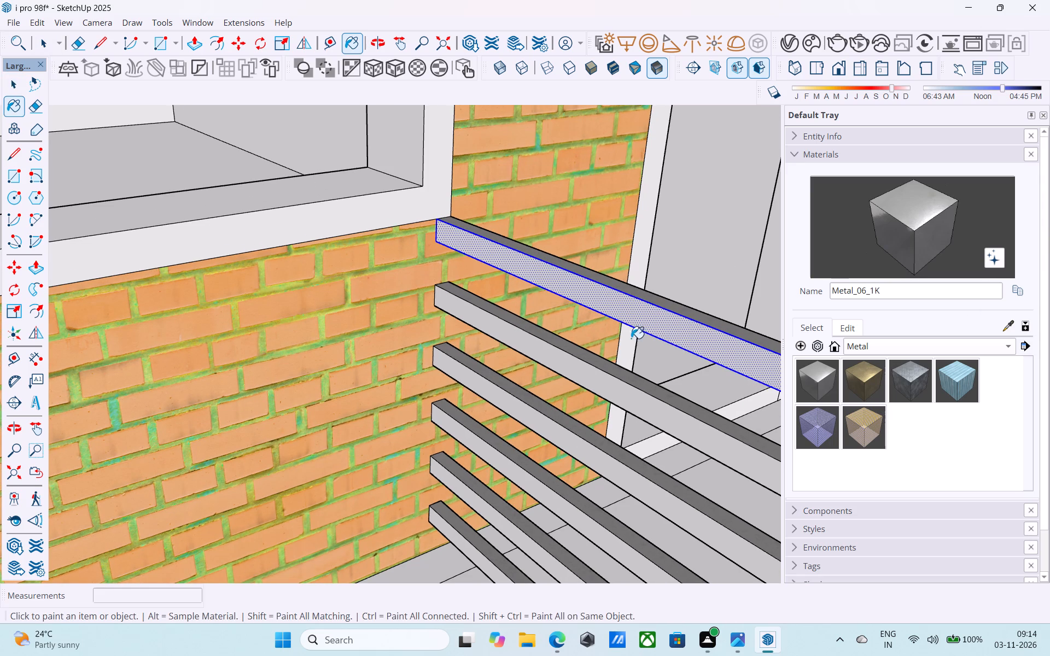
click(614, 313)
click(584, 377)
click(560, 435)
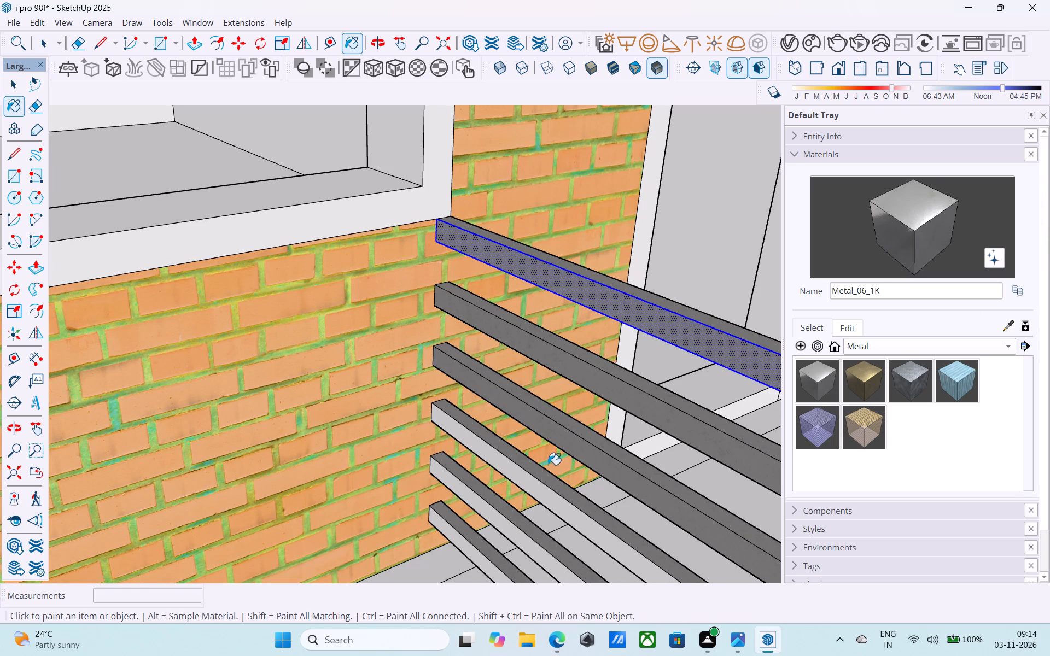
click(531, 497)
click(534, 486)
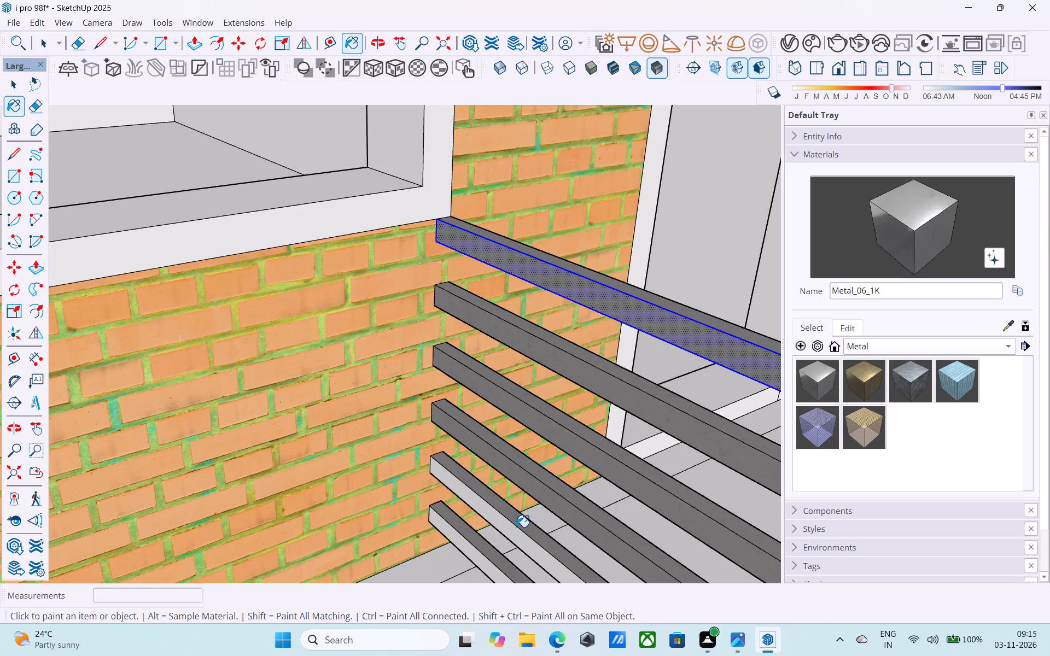
click(511, 531)
click(473, 556)
Paint the inner faces of the five side rails on the other balcony railing with Metal_06_1K.
scroll(475, 550, down, 4)
middle_drag(482, 546, 430, 542)
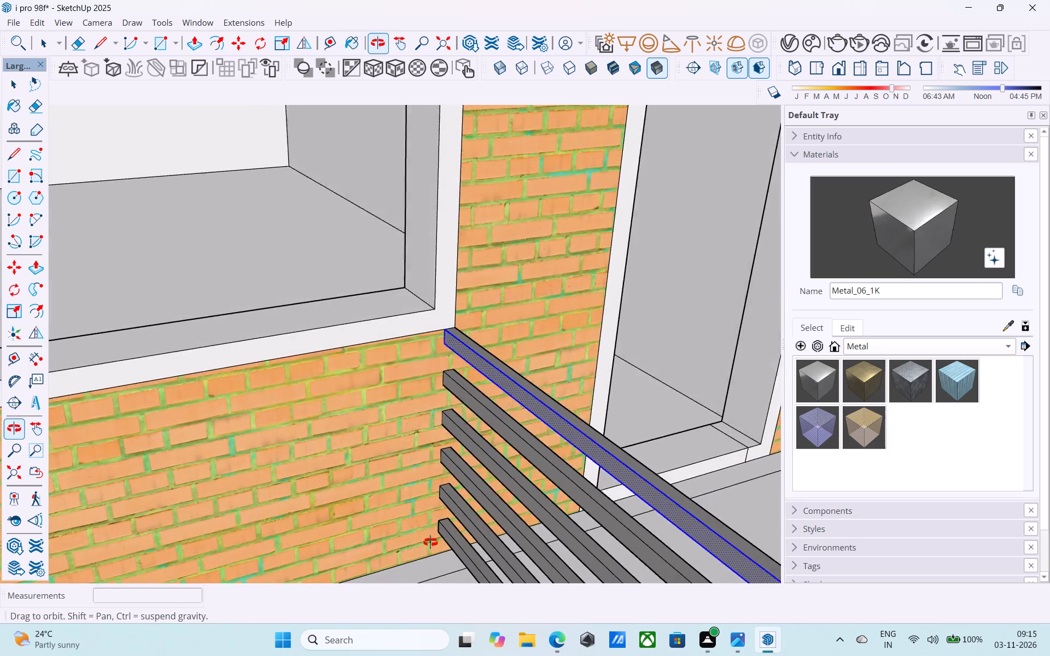
middle_drag(430, 542, 330, 536)
scroll(648, 352, down, 6)
middle_drag(651, 352, 353, 356)
scroll(361, 345, down, 3)
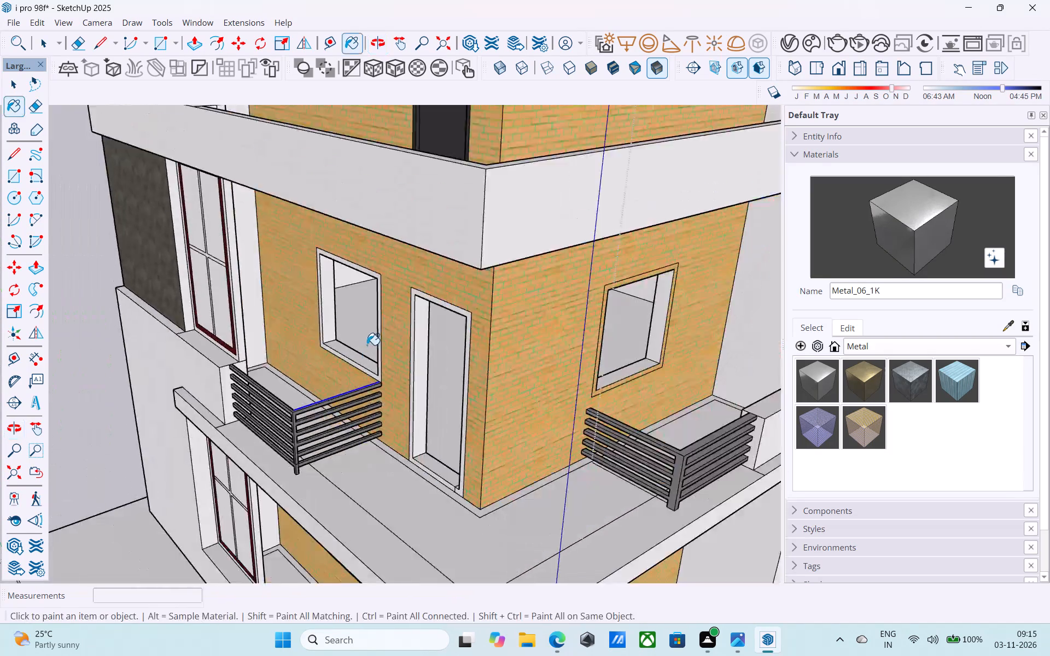
scroll(367, 345, down, 8)
middle_drag(540, 361, 591, 345)
scroll(592, 384, up, 18)
middle_drag(458, 377, 418, 520)
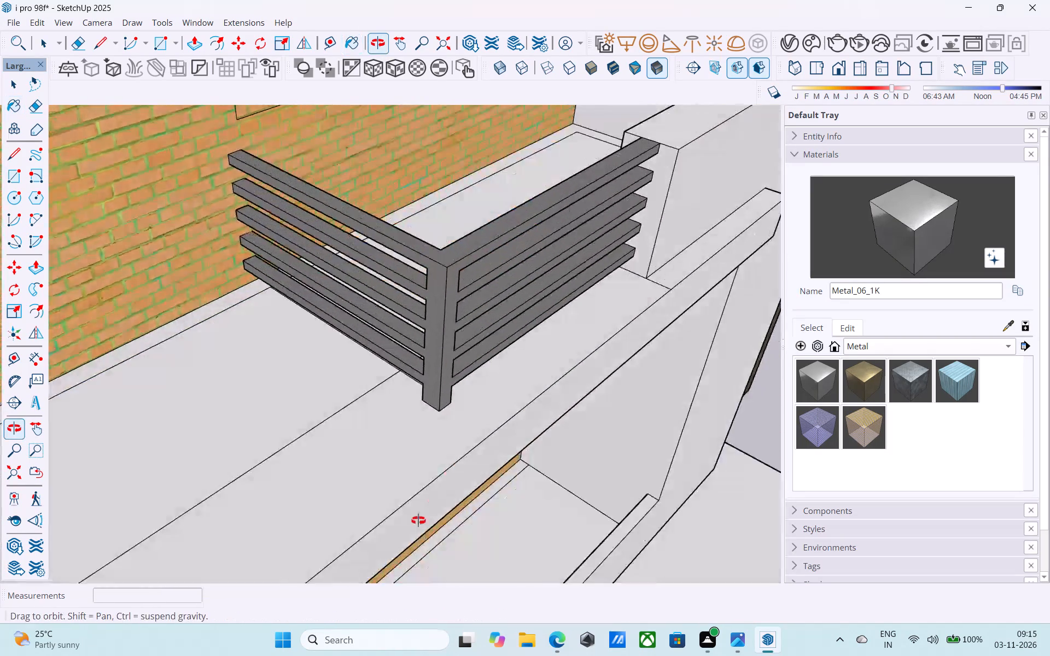
middle_drag(418, 520, 299, 538)
middle_drag(461, 261, 167, 244)
middle_drag(753, 132, 525, 155)
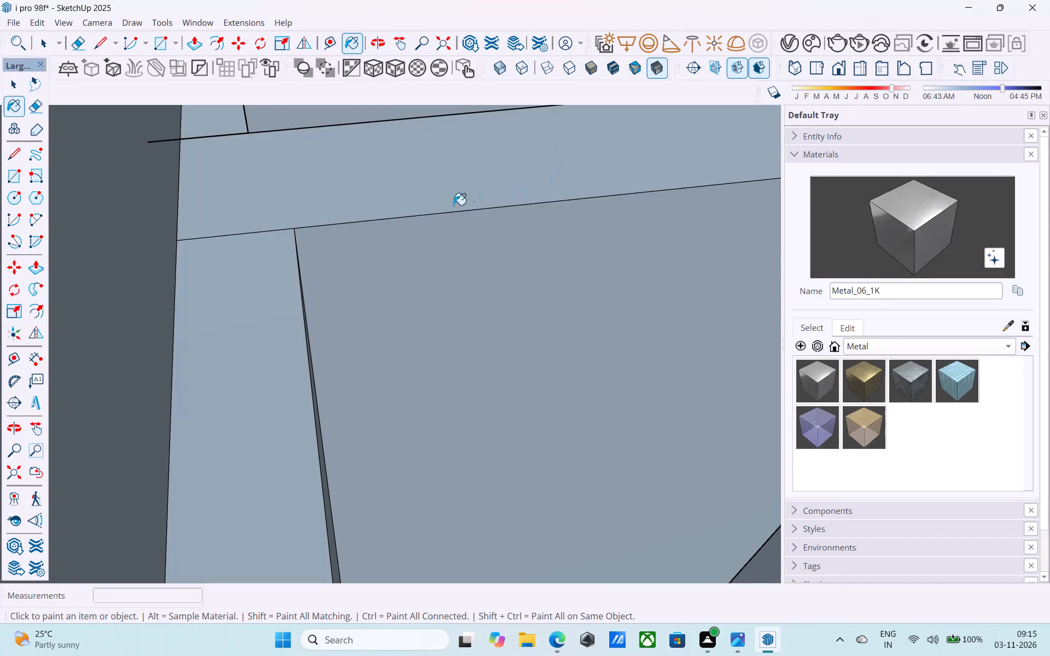
middle_drag(193, 236, 156, 233)
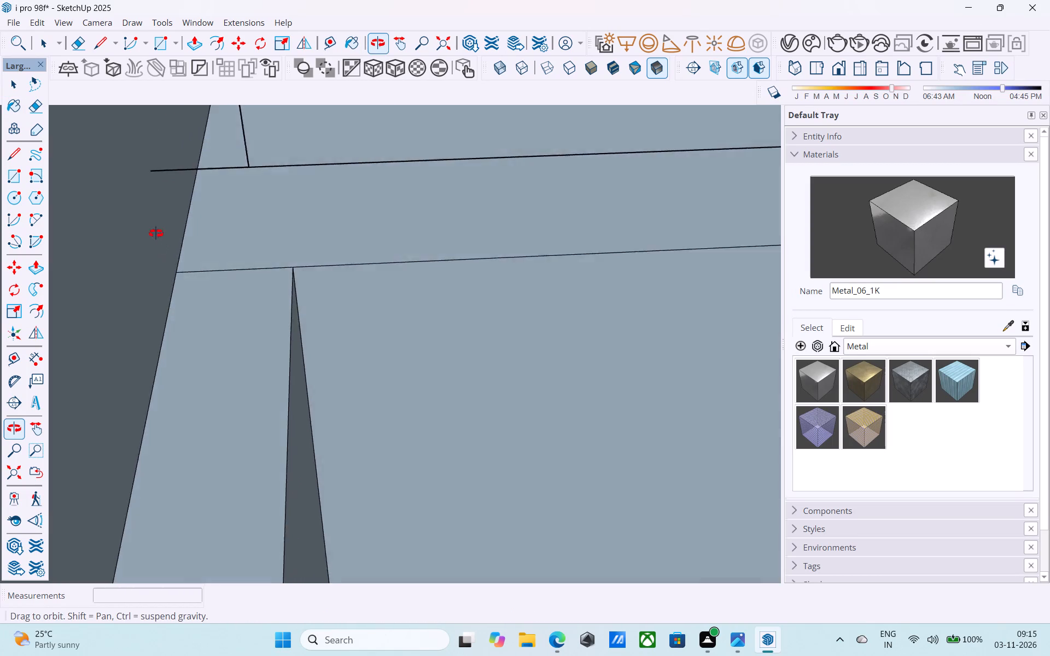
middle_drag(156, 233, 291, 44)
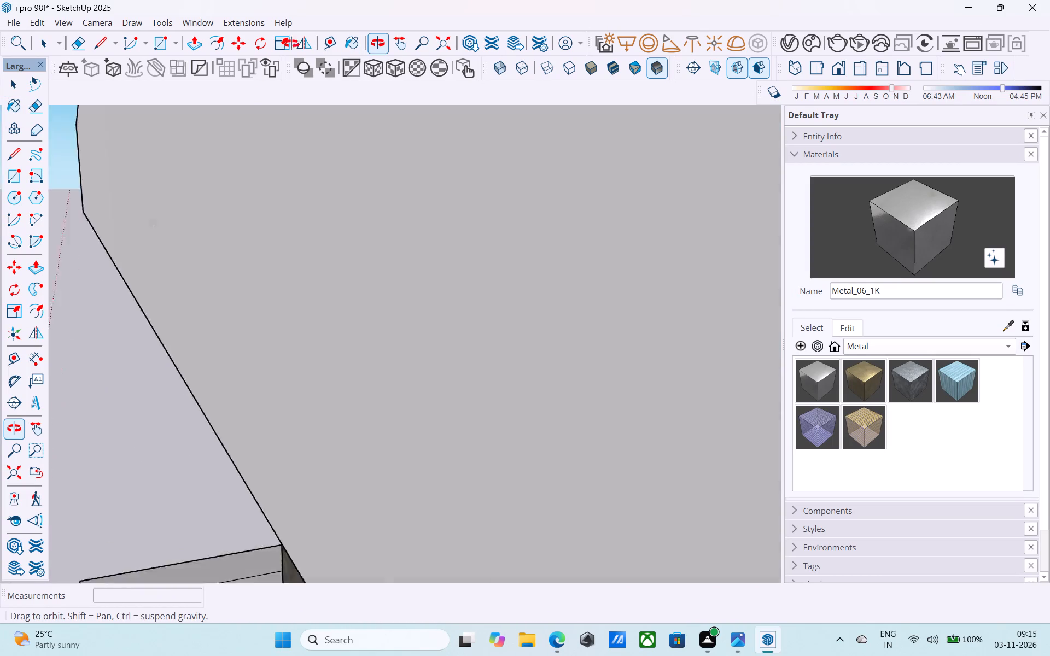
middle_drag(291, 44, 299, 39)
shift+middle_drag(199, 407, 245, 143)
scroll(251, 458, up, 5)
click(242, 434)
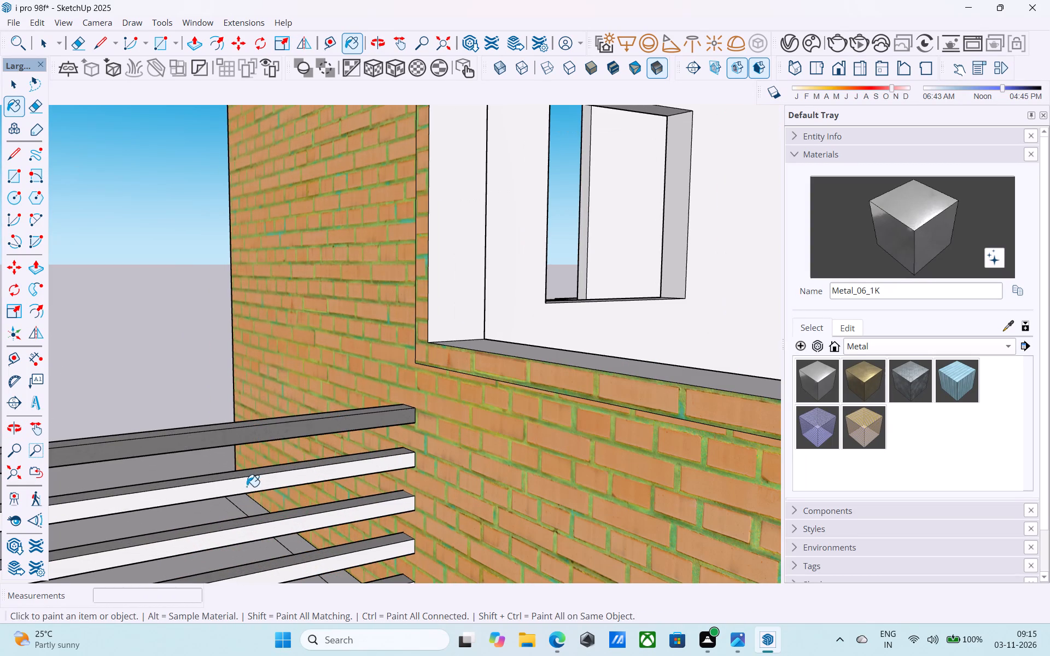
click(246, 486)
click(257, 535)
shift+middle_drag(255, 519, 224, 444)
drag(204, 511, 207, 507)
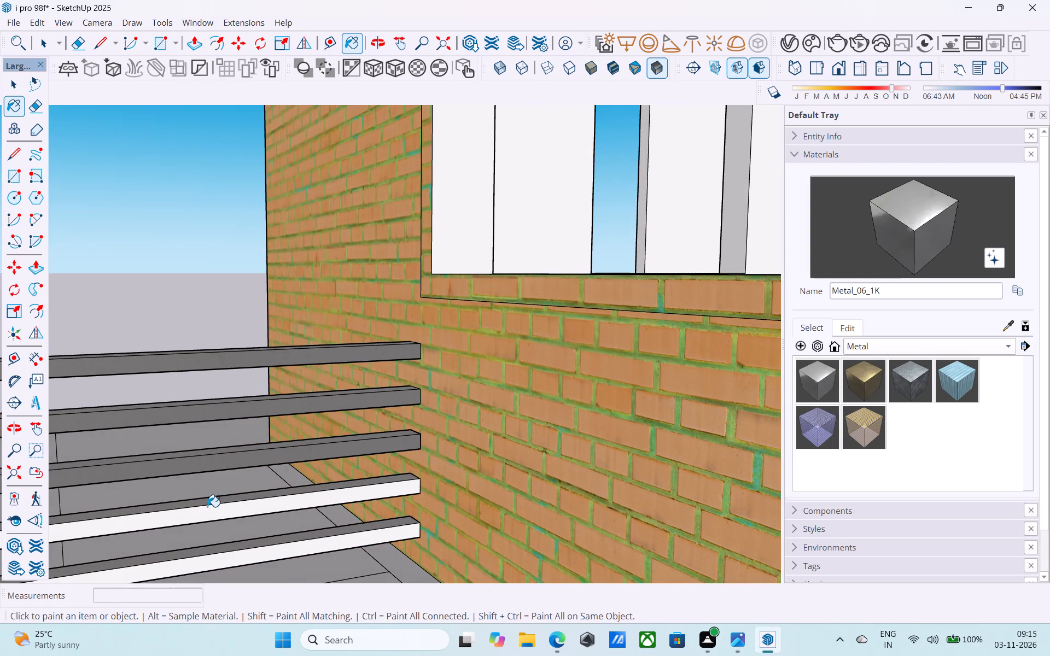
drag(207, 507, 207, 504)
click(224, 561)
click(219, 517)
Erase the stray vertical edge segments on the white wall between and below the five-bar railing's front rail ends.
middle_drag(226, 502, 566, 507)
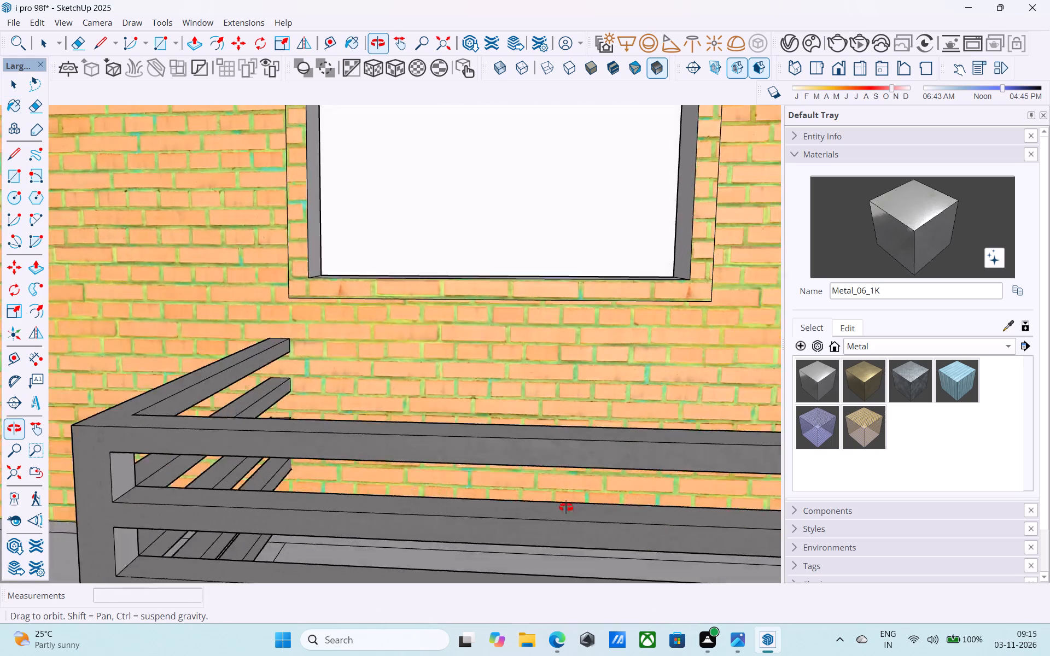
middle_drag(566, 507, 660, 490)
scroll(579, 472, down, 1)
scroll(579, 472, up, 2)
scroll(579, 472, down, 2)
middle_drag(536, 464, 513, 443)
scroll(515, 409, down, 15)
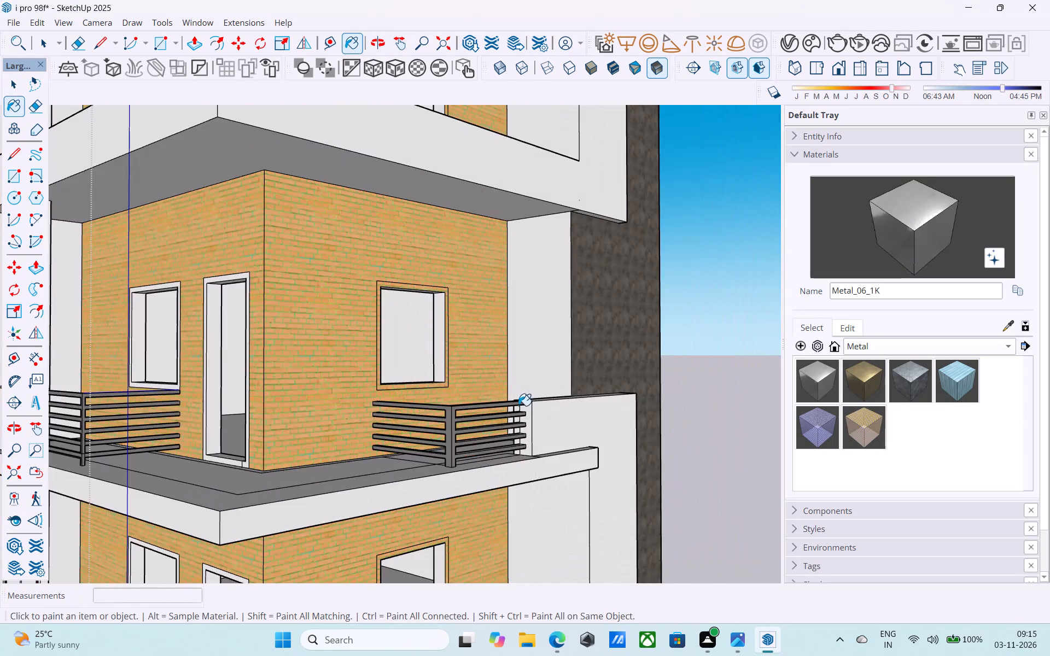
scroll(518, 412, up, 19)
key(space)
key(e)
drag(542, 382, 530, 373)
drag(541, 445, 534, 441)
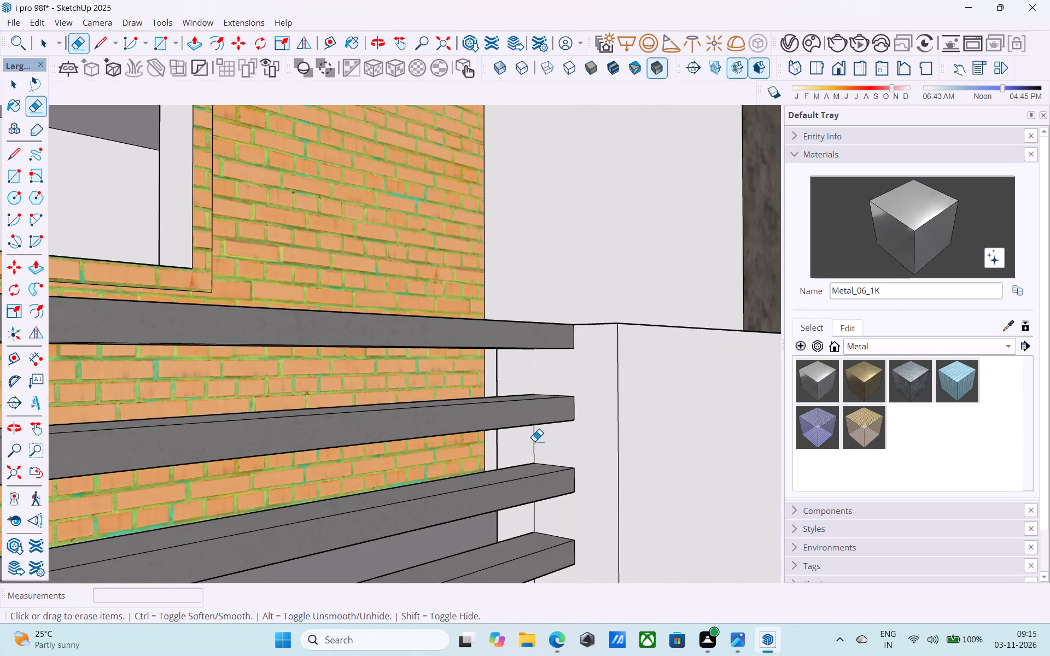
drag(534, 441, 530, 440)
drag(533, 509, 534, 514)
shift+middle_drag(536, 521, 539, 373)
drag(547, 449, 529, 438)
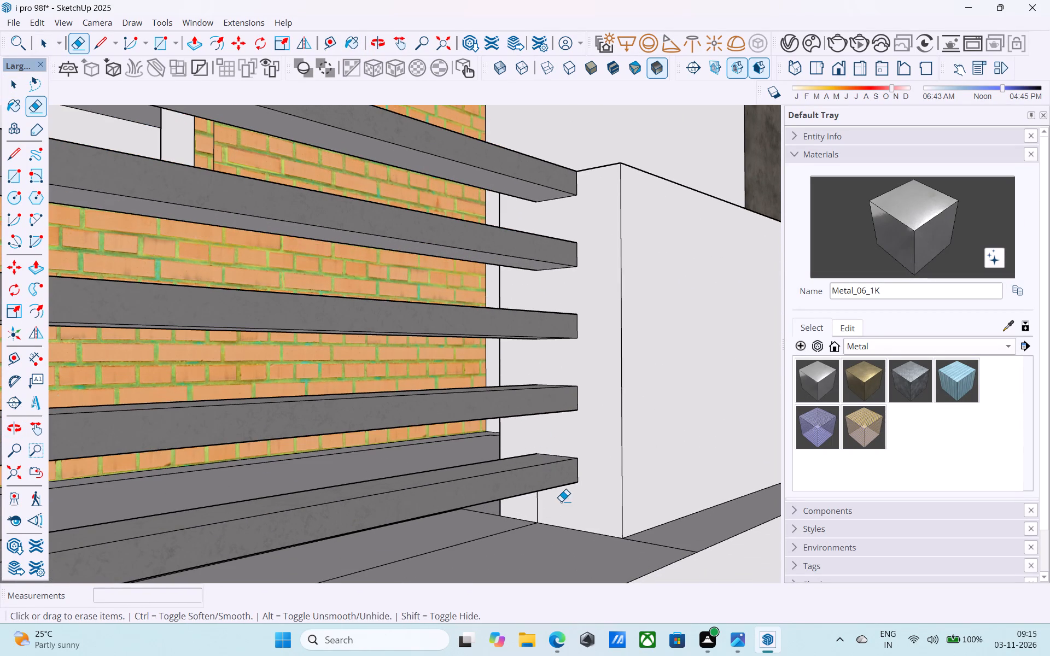
drag(557, 502, 537, 509)
Save the model.
key(ctrl+s)
Erase the stray floor edges beneath the five-bar railing, beside the white wall.
click(492, 539)
drag(498, 536, 488, 542)
drag(646, 538, 635, 560)
scroll(508, 537, up, 7)
drag(466, 509, 461, 500)
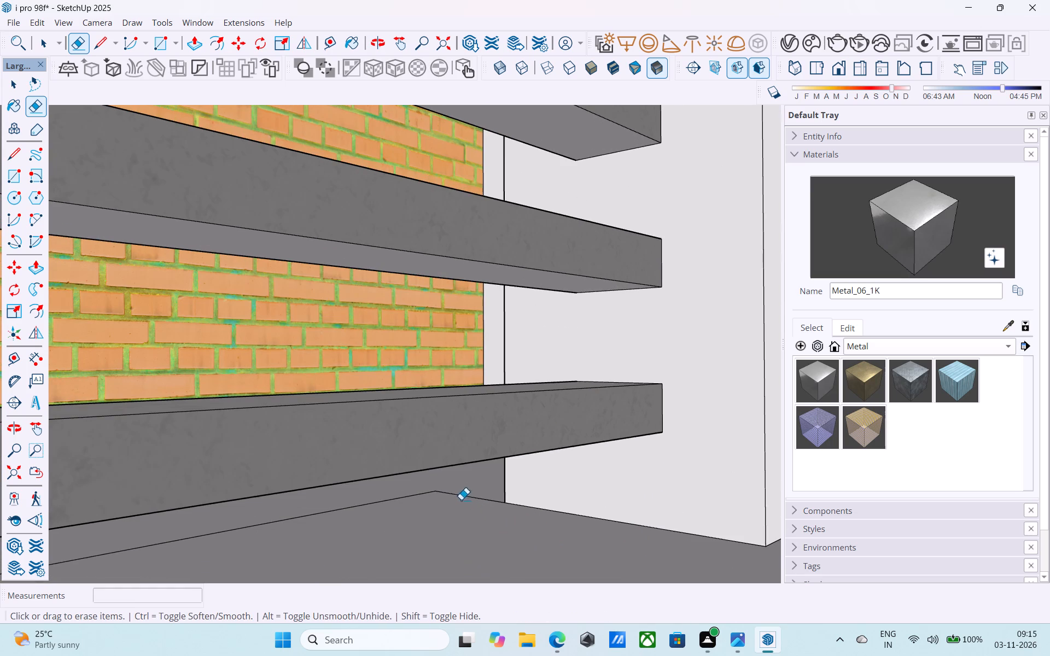
drag(423, 506, 401, 497)
drag(428, 490, 456, 492)
scroll(456, 490, down, 19)
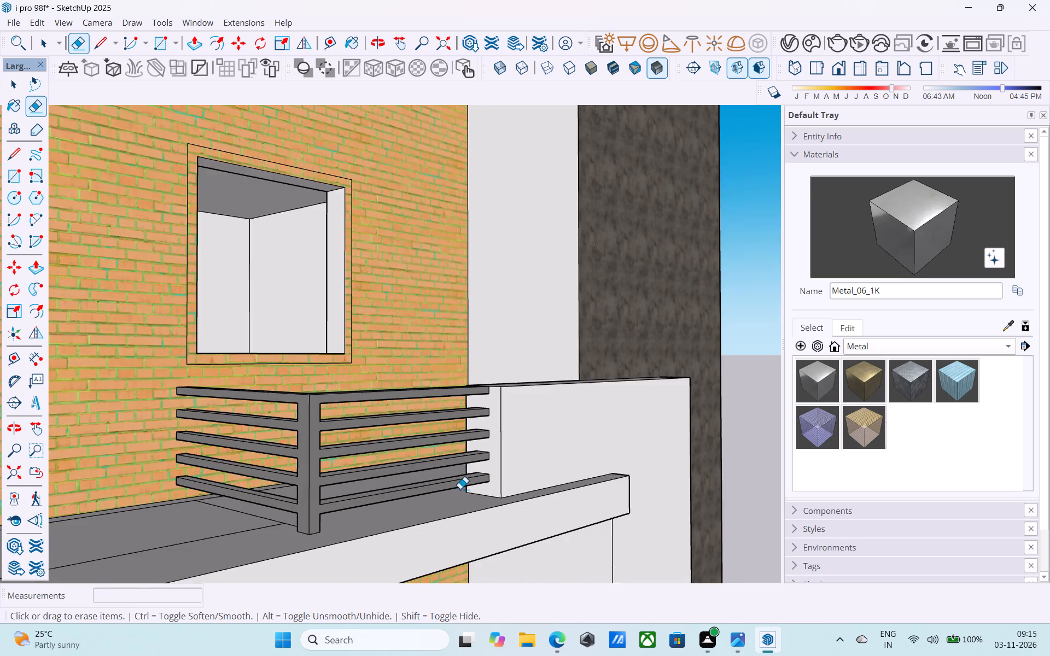
Erase the leftover floor line running to the base of the five-bar railing's corner post.
scroll(252, 556, up, 5)
drag(243, 531, 237, 522)
scroll(237, 518, up, 7)
drag(348, 487, 337, 510)
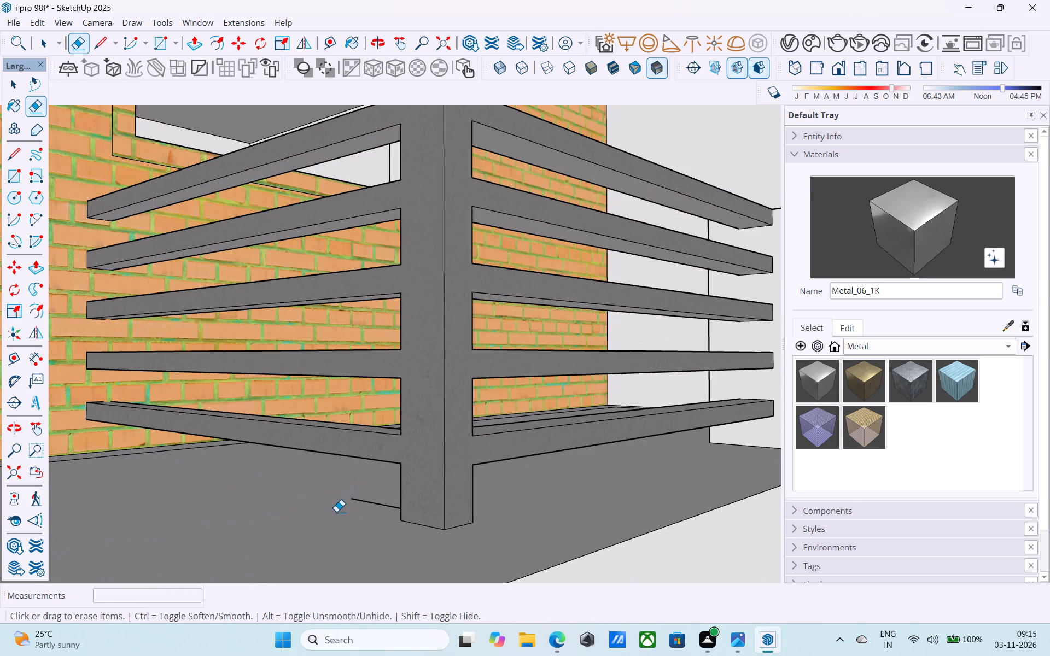
scroll(336, 509, up, 4)
drag(367, 494, 373, 515)
scroll(378, 496, down, 17)
Erase the stray floor lines along the base of the brick wall, around its corner and past the doorway.
middle_drag(523, 449, 460, 473)
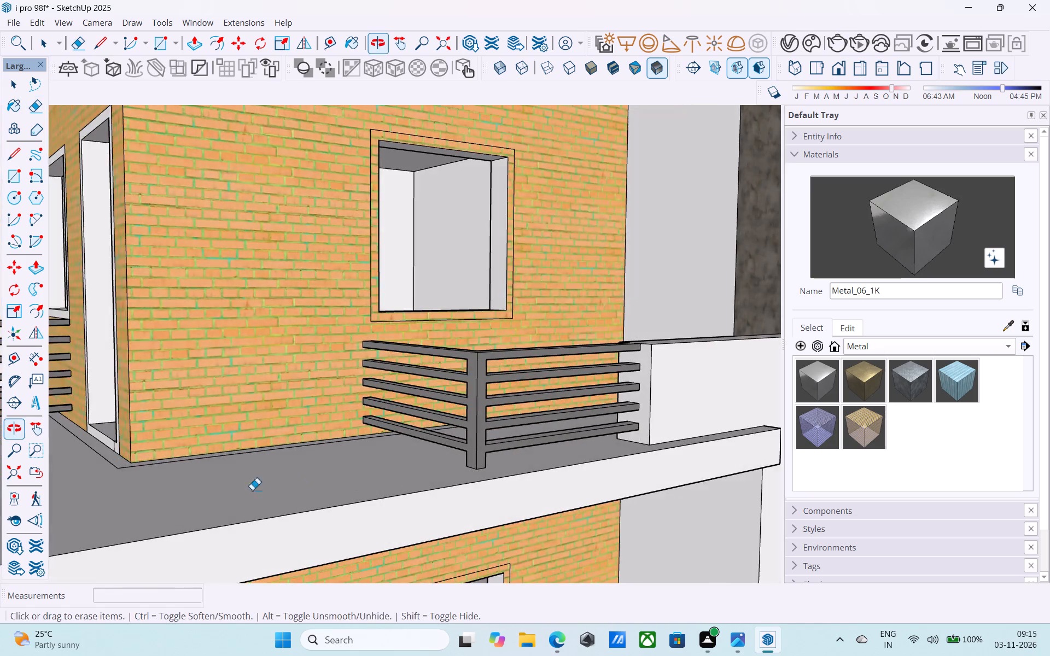
middle_drag(189, 485, 401, 513)
scroll(349, 436, up, 8)
drag(285, 440, 282, 435)
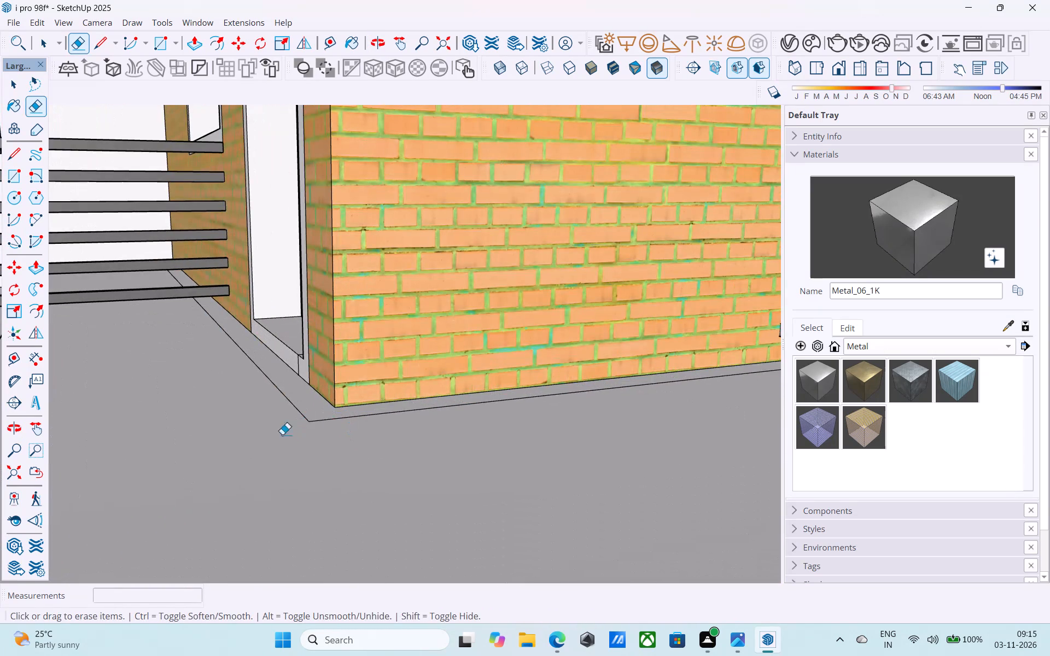
drag(282, 435, 339, 420)
drag(328, 421, 290, 418)
scroll(276, 425, down, 4)
shift+middle_drag(279, 430, 325, 435)
scroll(307, 423, up, 5)
click(319, 389)
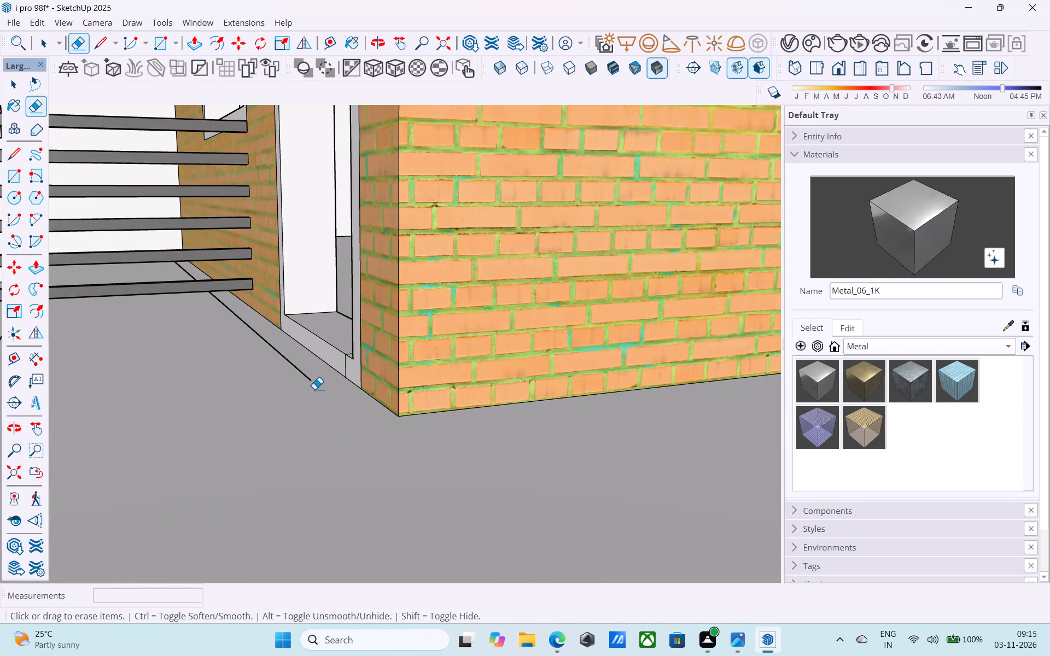
drag(316, 376, 309, 373)
drag(300, 373, 279, 370)
drag(288, 358, 273, 361)
drag(250, 326, 236, 329)
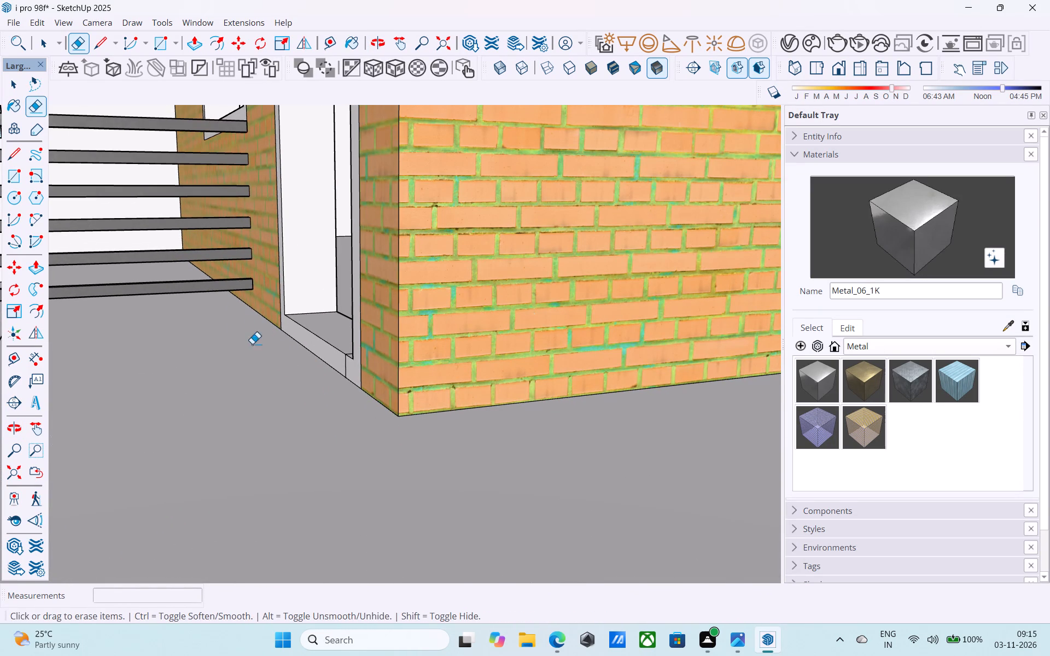
Erase the stray floor edges beside the white wall and along the back wall behind the doorway-side balcony railing.
scroll(252, 344, down, 4)
shift+middle_drag(246, 370, 404, 283)
drag(321, 364, 352, 351)
scroll(343, 350, down, 4)
shift+middle_drag(358, 370, 293, 325)
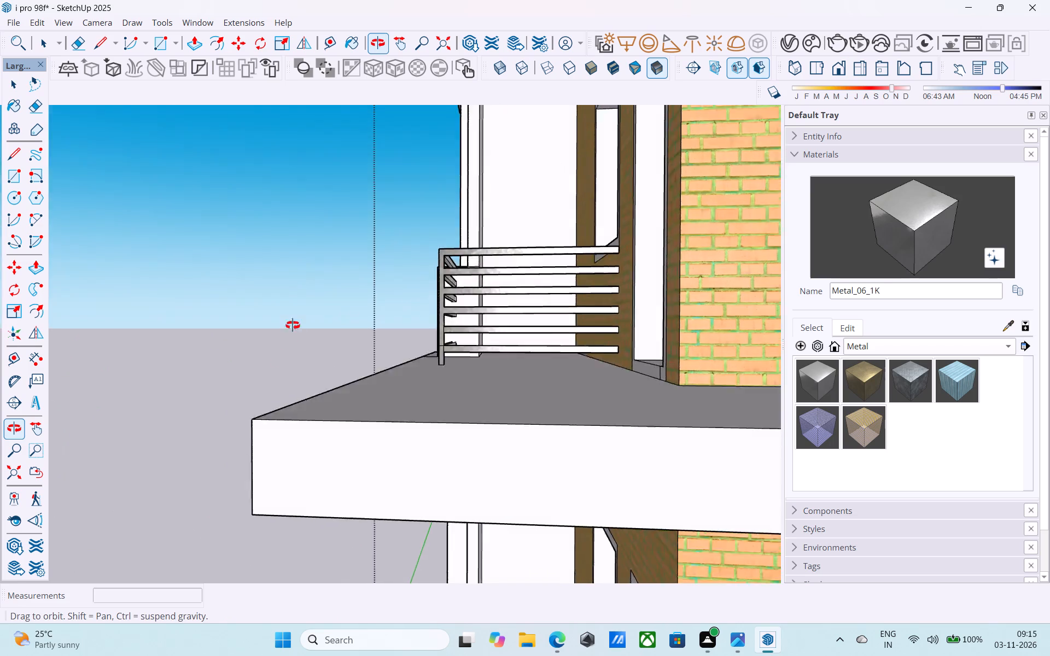
shift+middle_drag(293, 325, 357, 436)
scroll(418, 356, down, 5)
middle_drag(436, 338, 370, 515)
scroll(211, 256, up, 2)
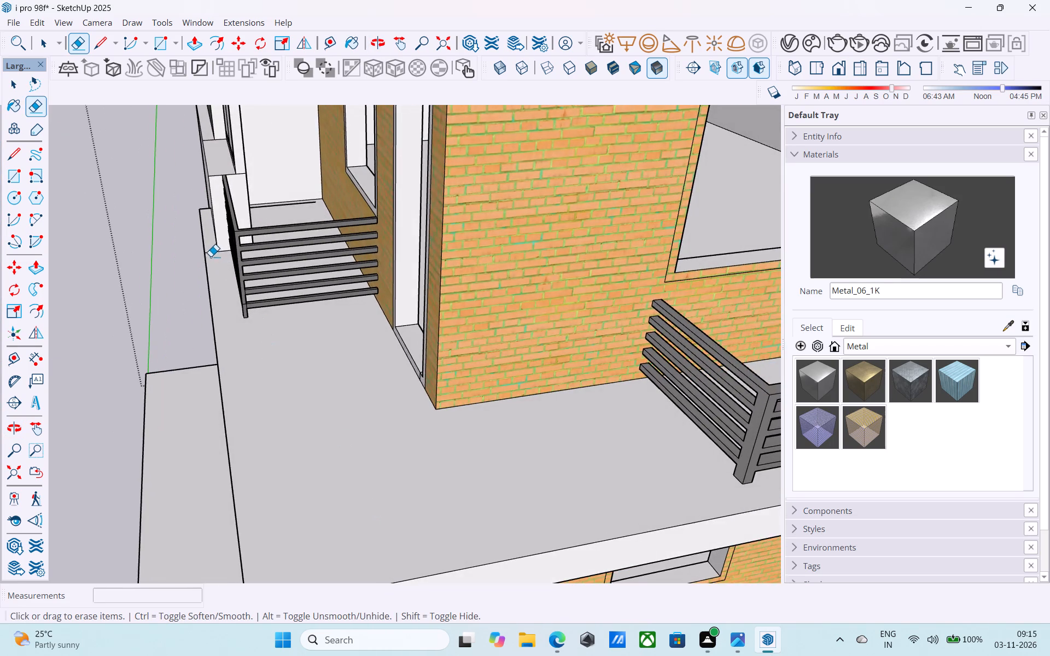
scroll(211, 256, up, 9)
drag(209, 248, 211, 235)
scroll(202, 247, down, 8)
shift+middle_drag(269, 280, 112, 435)
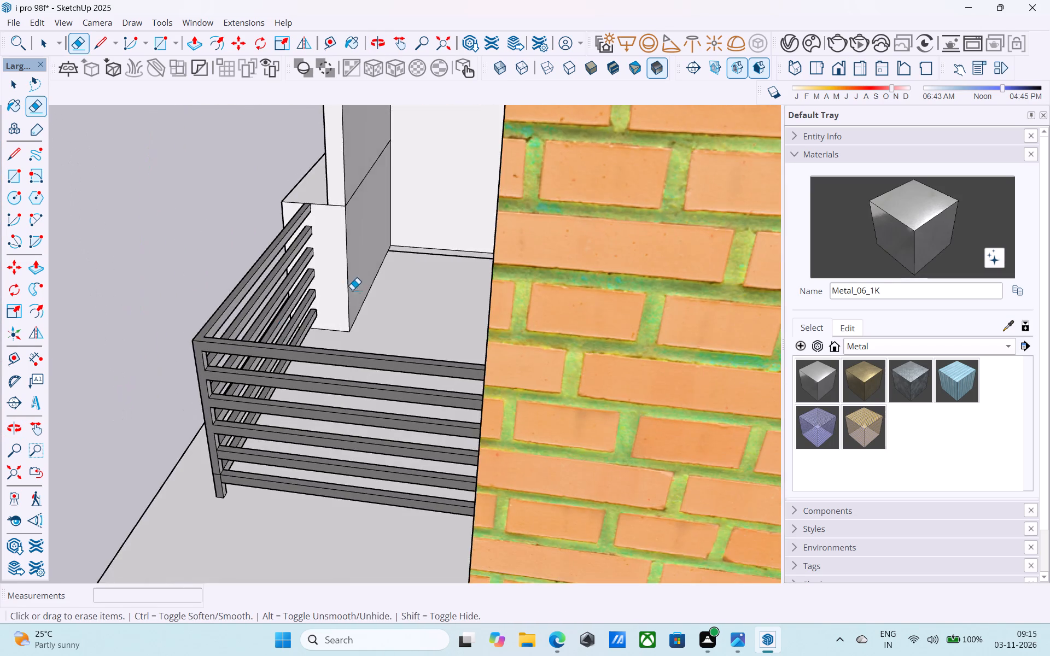
scroll(352, 290, up, 8)
drag(442, 229, 442, 235)
Erase the stray floor line at the end wall of the balcony on the building's other side, behind its railing.
scroll(423, 266, down, 10)
middle_drag(424, 288, 505, 341)
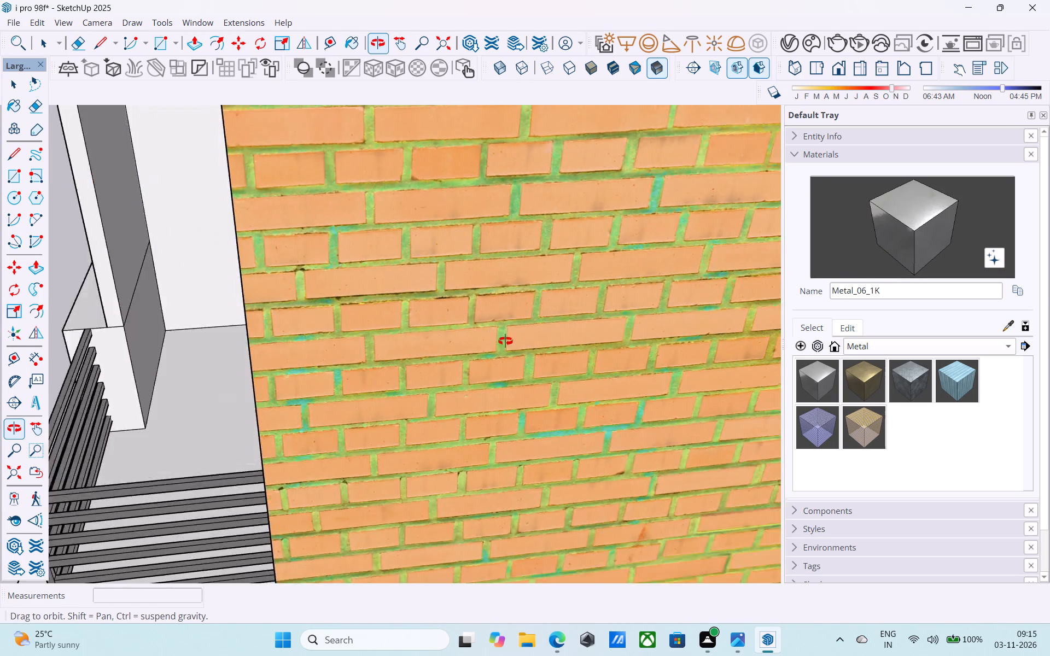
middle_drag(505, 341, 546, 330)
scroll(551, 313, down, 14)
middle_drag(510, 379, 516, 221)
scroll(515, 216, down, 9)
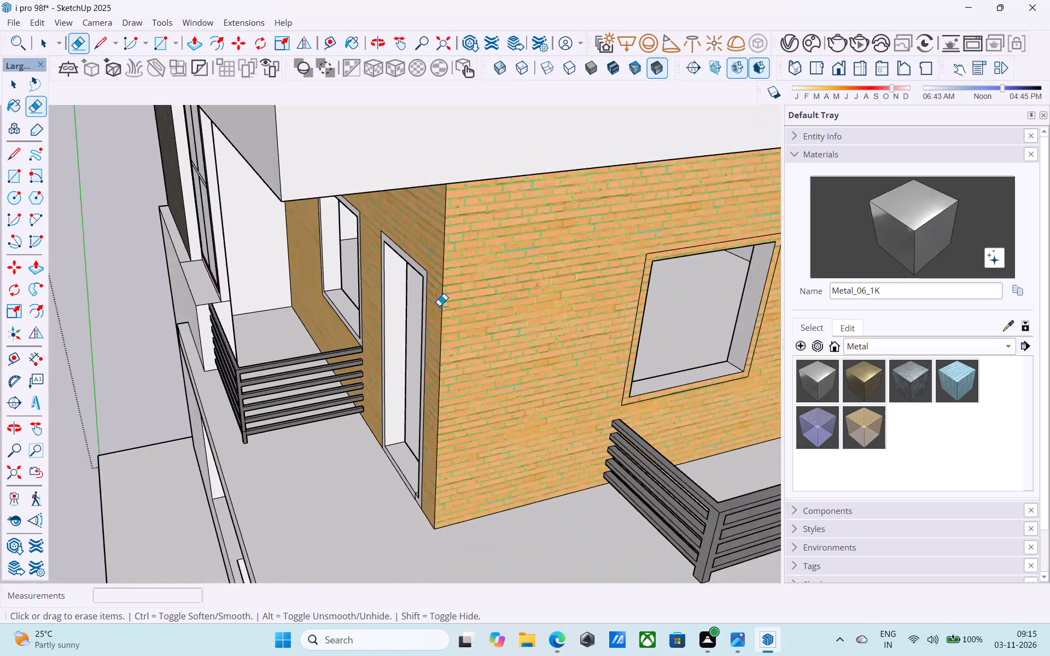
scroll(439, 306, down, 10)
shift+middle_drag(544, 362, 279, 395)
scroll(381, 362, up, 2)
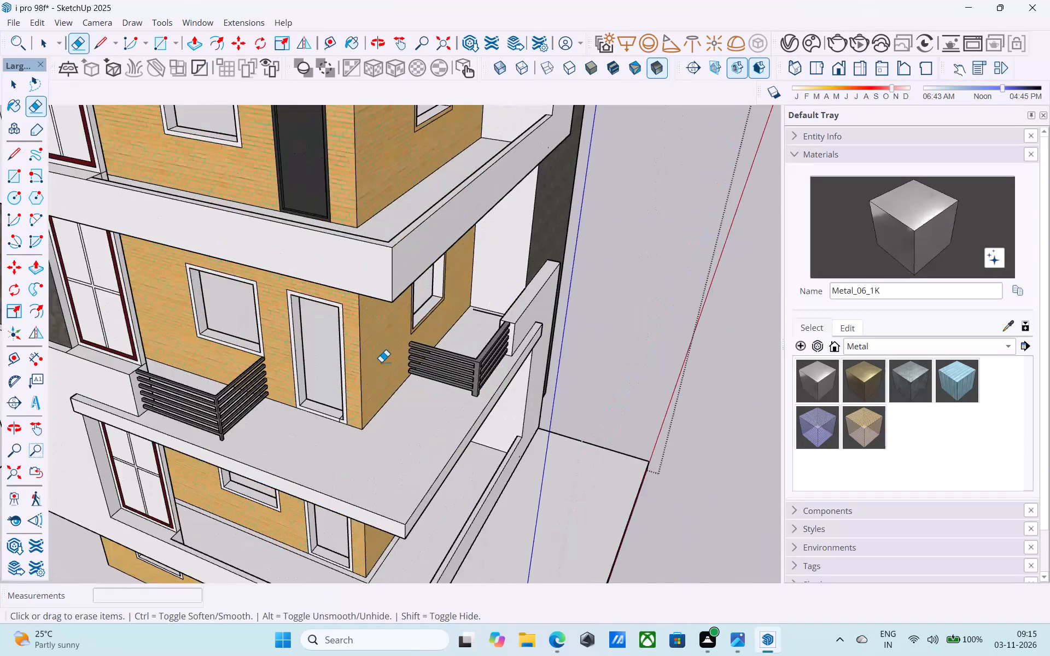
scroll(381, 362, up, 19)
middle_drag(514, 317, 672, 327)
scroll(436, 278, up, 5)
drag(386, 246, 375, 262)
Erase the stray line crossing the upper balcony's floor behind the corner railing.
scroll(407, 263, down, 5)
scroll(305, 273, up, 1)
middle_drag(281, 274, 186, 275)
scroll(323, 253, down, 15)
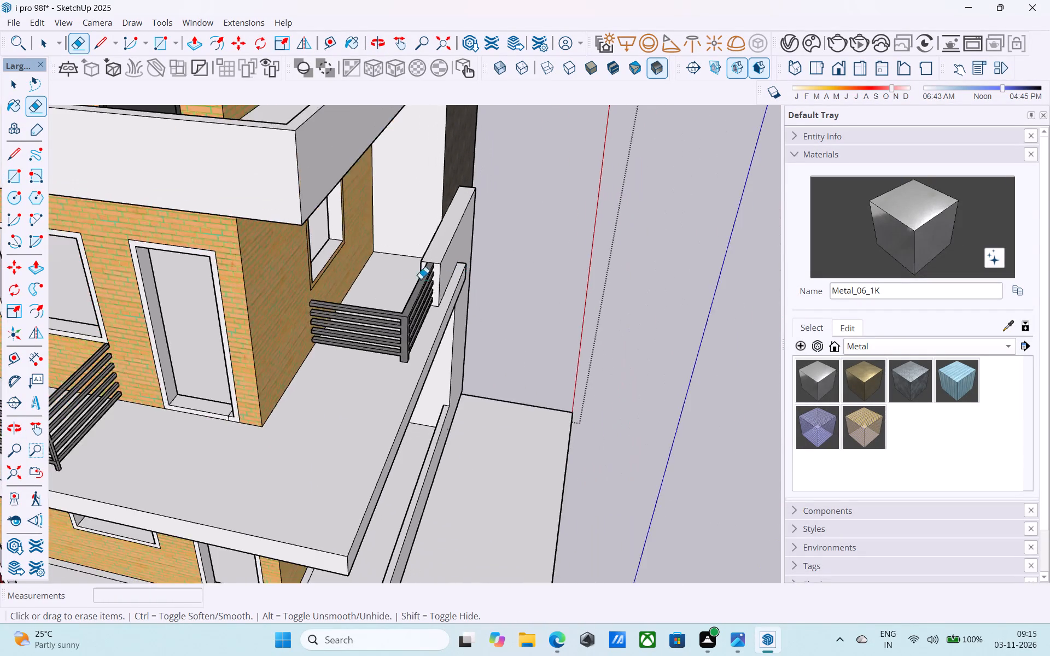
scroll(421, 279, down, 4)
shift+middle_drag(449, 286, 480, 241)
scroll(479, 244, down, 5)
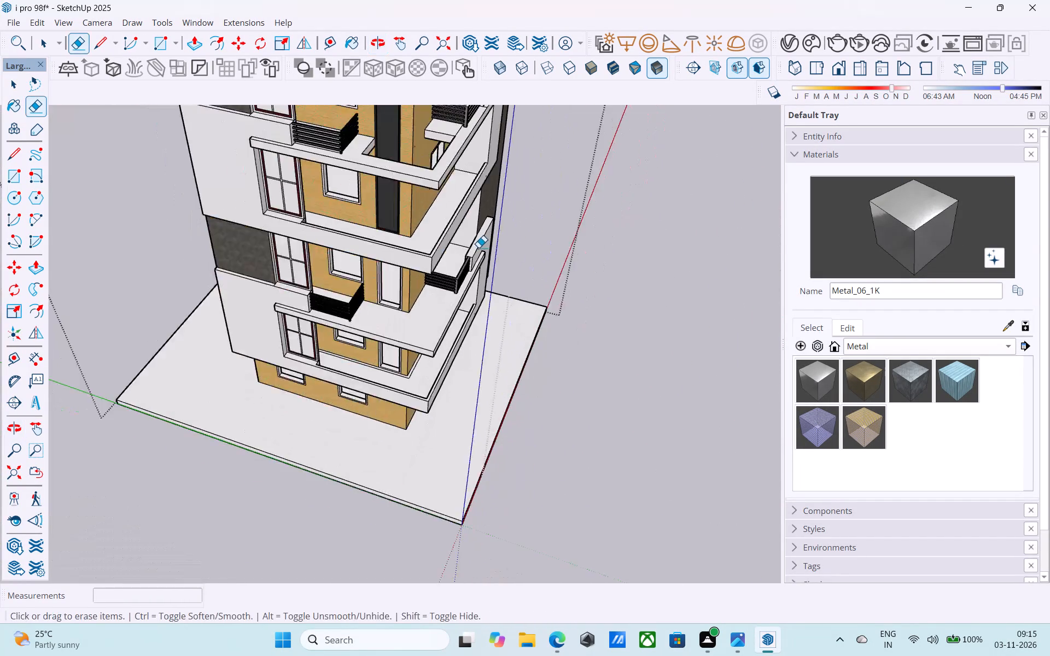
scroll(479, 248, down, 5)
shift+middle_drag(471, 283, 500, 430)
scroll(522, 345, up, 13)
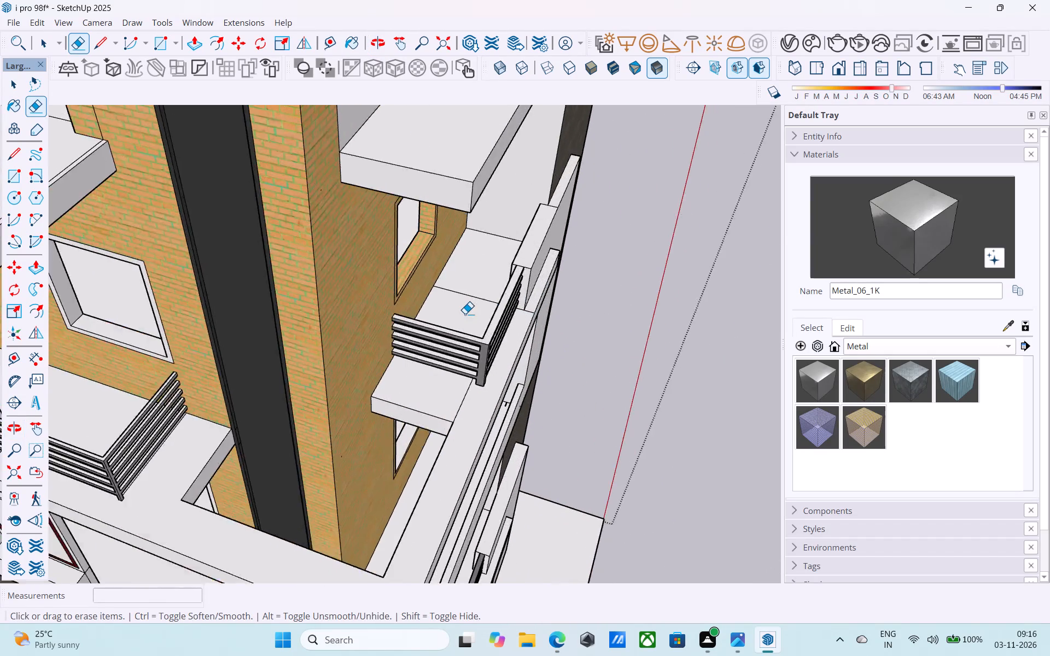
scroll(465, 314, up, 7)
drag(471, 285, 491, 252)
Erase the leftover slab edges beneath the upper balcony's railing, from its corner post to the white wall.
scroll(499, 236, down, 4)
middle_drag(499, 244, 293, 358)
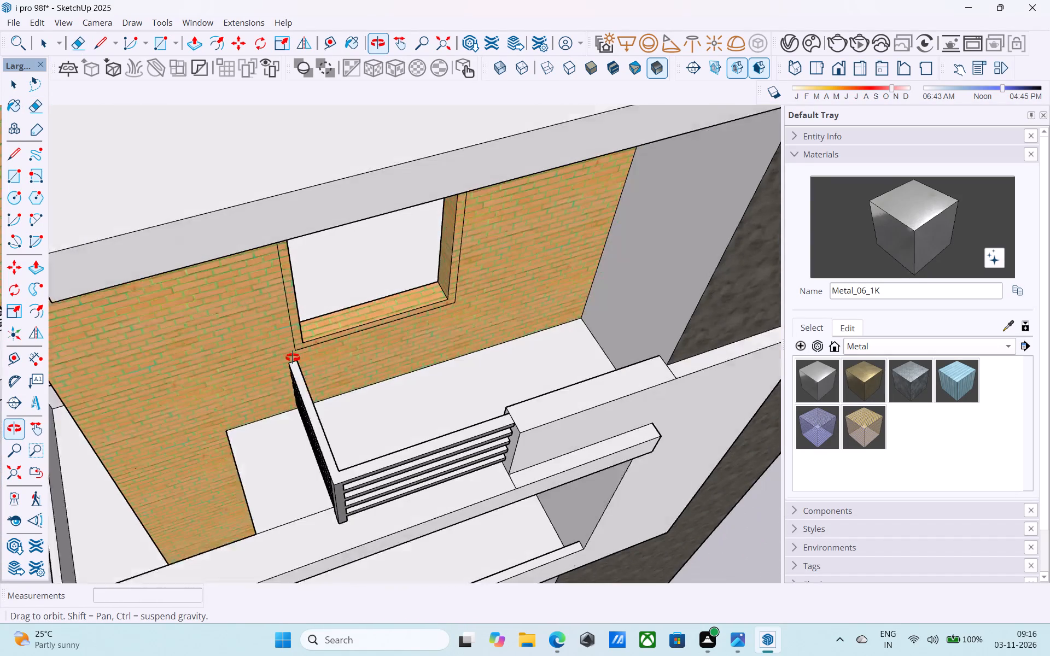
middle_drag(293, 358, 293, 358)
drag(328, 540, 326, 530)
drag(301, 508, 326, 553)
scroll(315, 493, down, 4)
shift+middle_drag(336, 476, 550, 390)
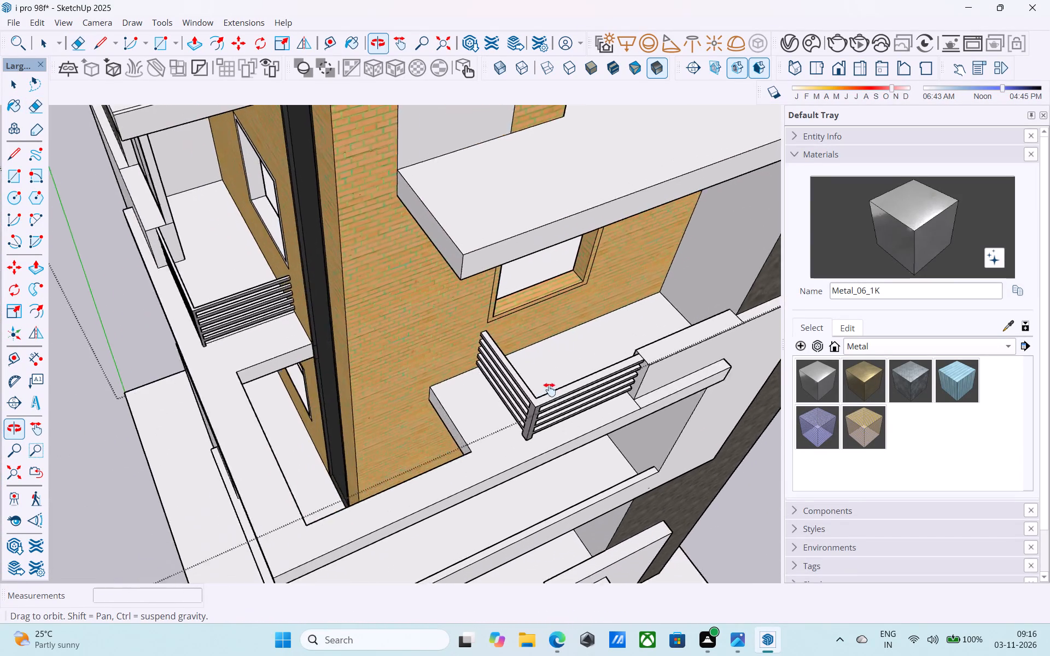
shift+middle_drag(550, 390, 437, 364)
scroll(555, 413, up, 2)
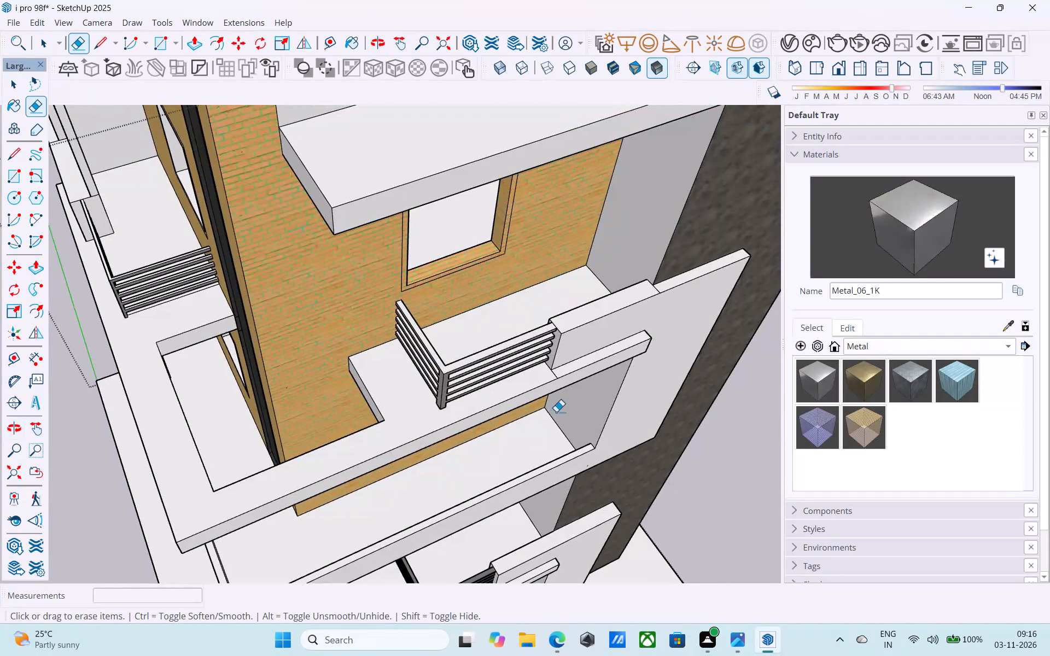
scroll(556, 412, up, 10)
drag(534, 290, 542, 279)
Erase the stray edge on the white ledge top beside the upper storey's tall red-framed window.
scroll(568, 277, down, 18)
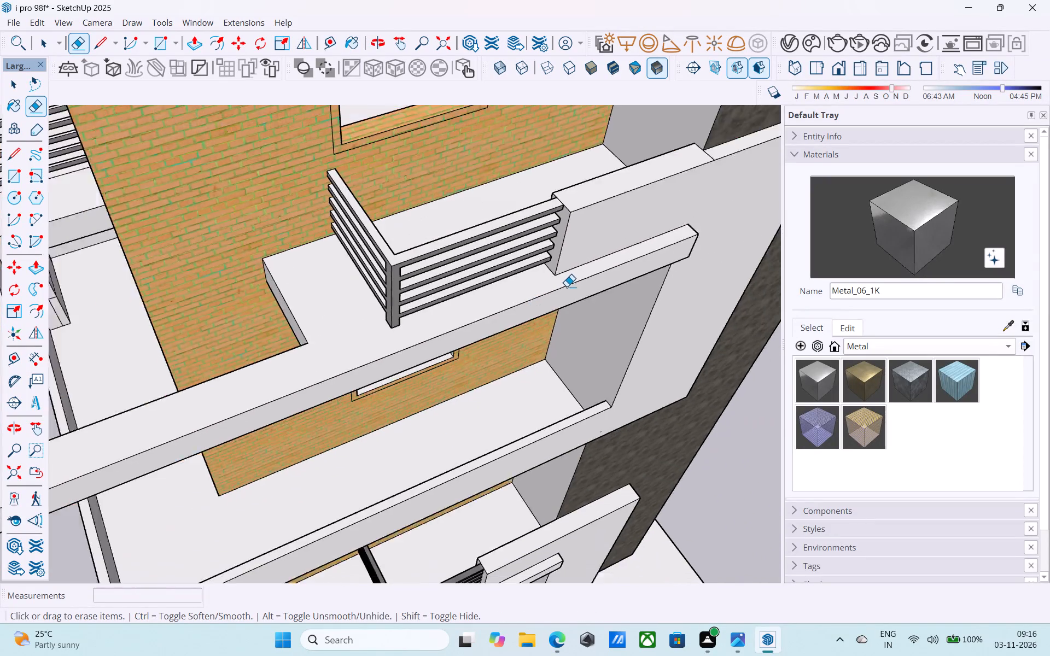
scroll(567, 286, down, 3)
scroll(564, 322, up, 1)
shift+middle_drag(564, 322, 697, 376)
scroll(494, 347, down, 1)
shift+middle_drag(491, 350, 533, 401)
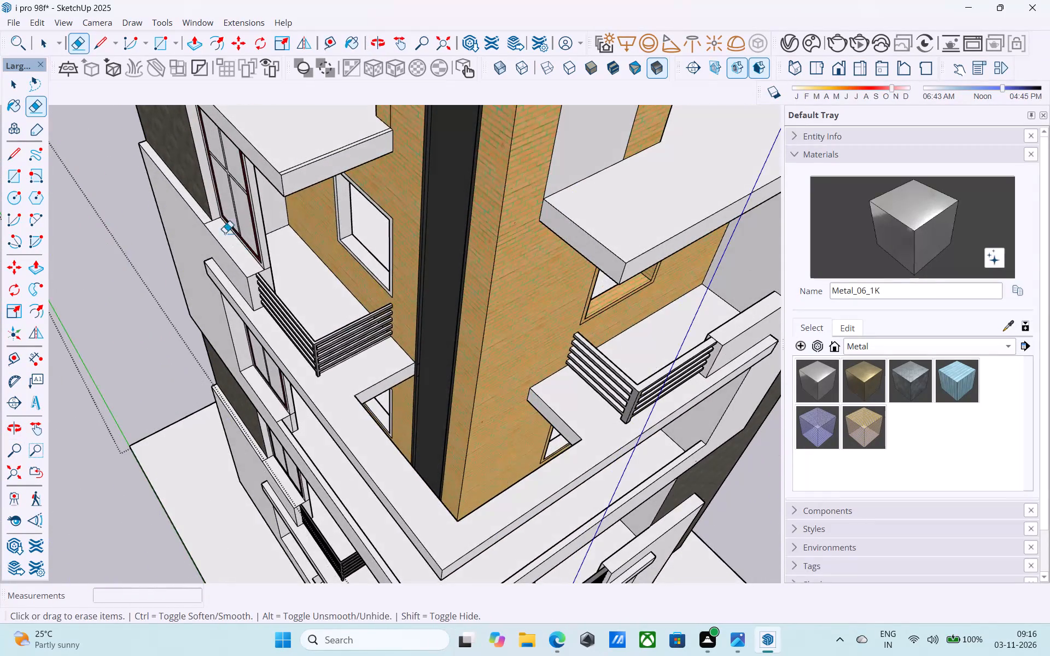
scroll(211, 225, up, 13)
drag(207, 219, 202, 212)
Save the model.
key(ctrl+s)
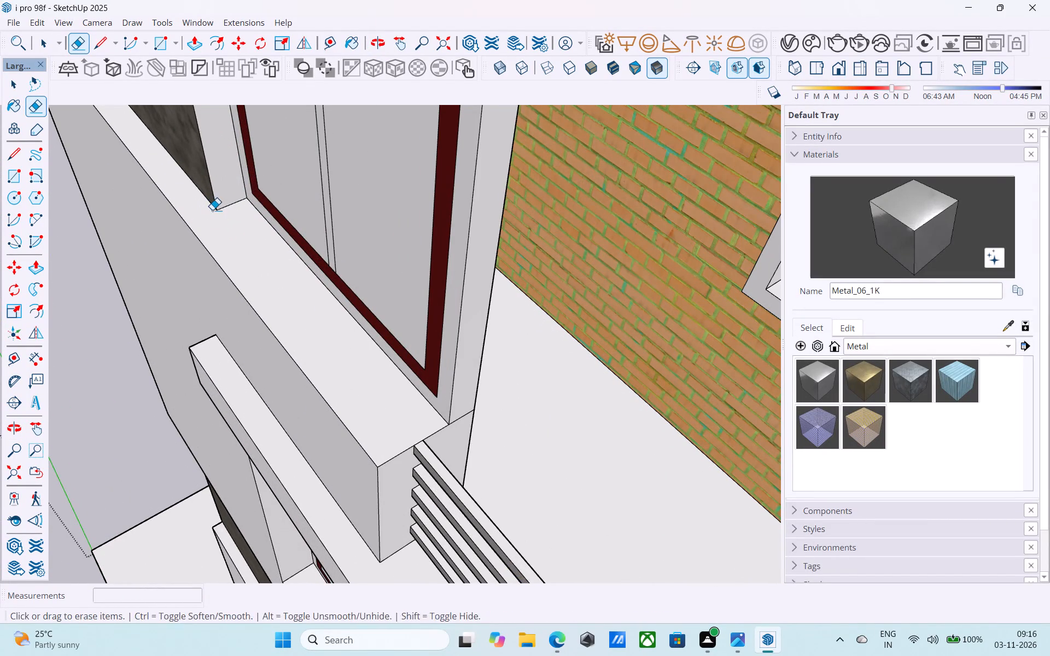
Examine the front facade's tall windows, balconies and railings across the storeys.
key(space)
scroll(212, 210, down, 20)
scroll(212, 210, down, 5)
middle_drag(221, 317, 376, 159)
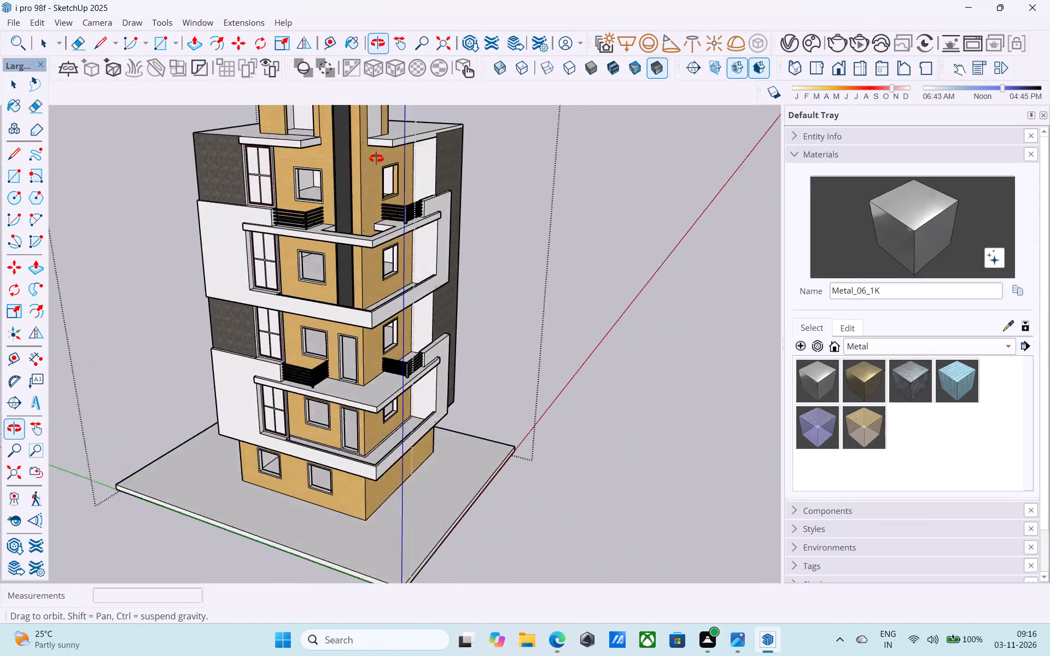
middle_drag(376, 159, 439, 133)
scroll(439, 140, down, 5)
middle_drag(439, 140, 468, 269)
scroll(411, 321, up, 2)
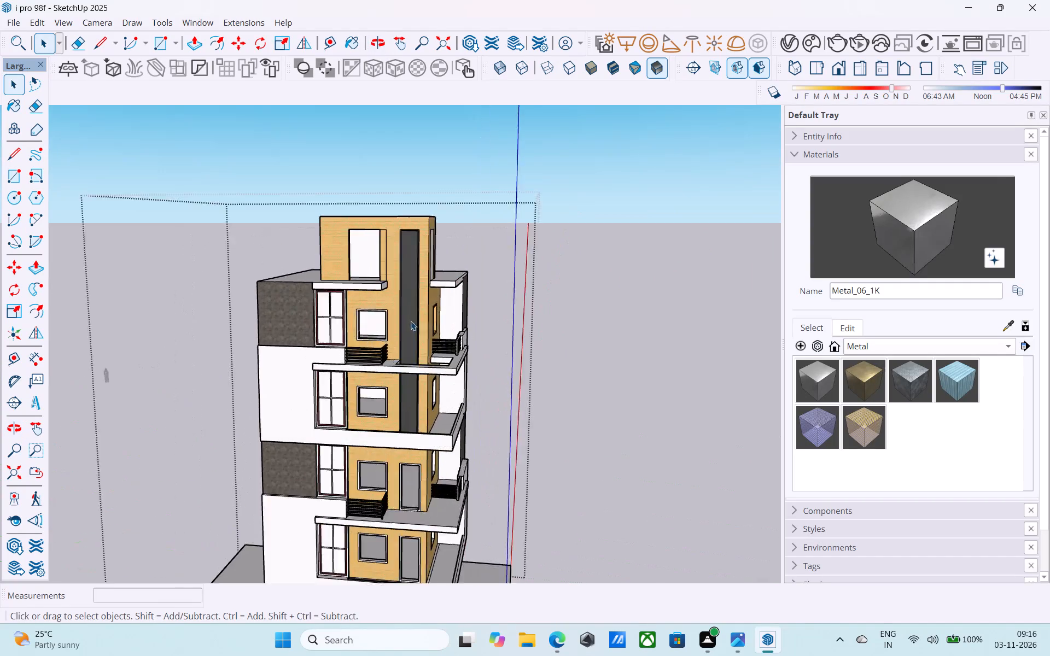
scroll(411, 321, up, 20)
scroll(411, 321, up, 1)
middle_drag(267, 421, 178, 341)
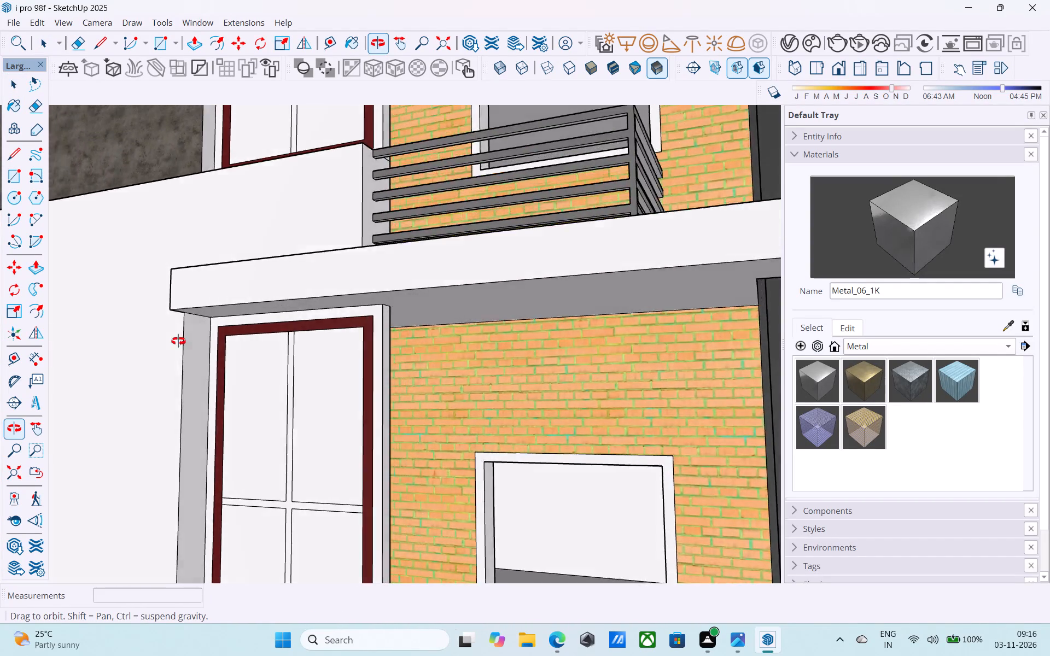
middle_drag(178, 341, 365, 430)
scroll(342, 420, down, 5)
shift+middle_drag(332, 410, 327, 402)
scroll(327, 402, down, 2)
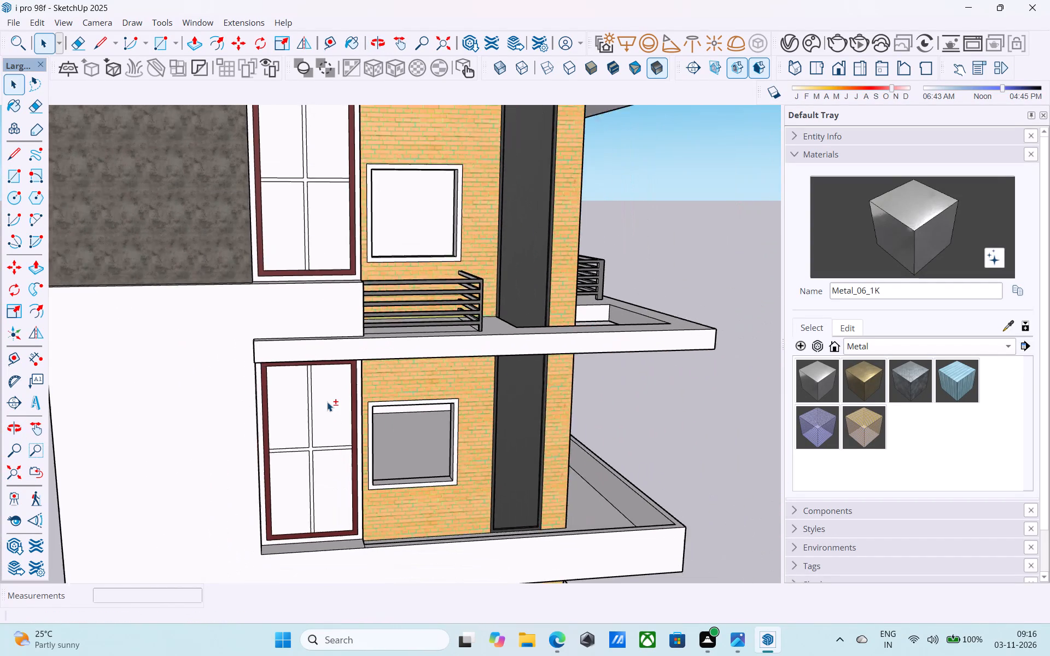
scroll(327, 402, down, 1)
Paint the glazing bars of the topmost tall window with the solid colour M08_Obsidian_Black.
click(886, 344)
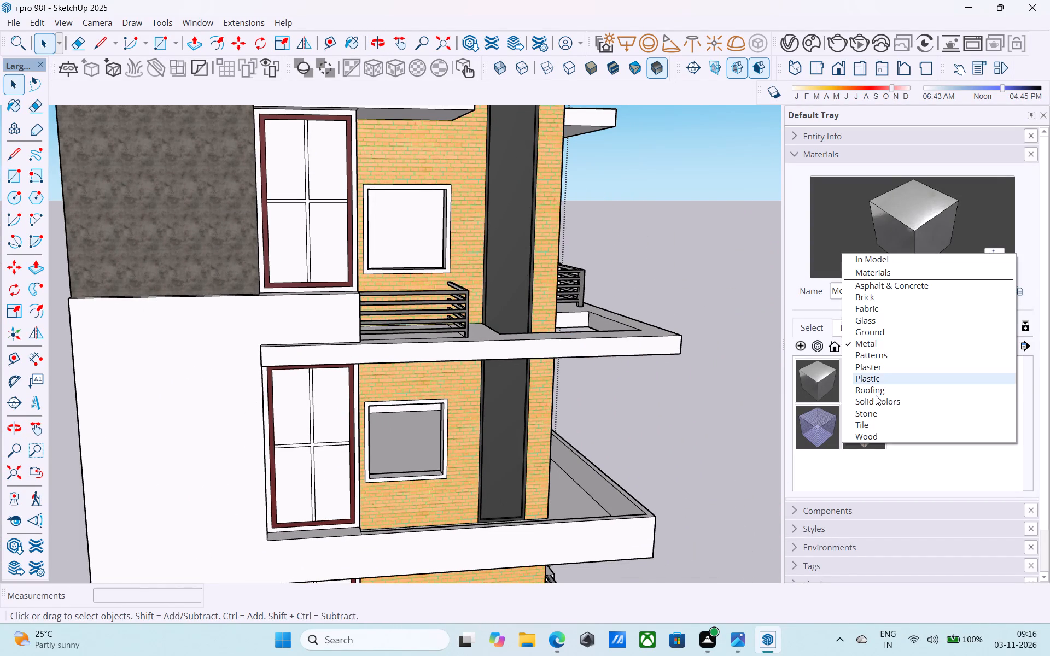
click(877, 399)
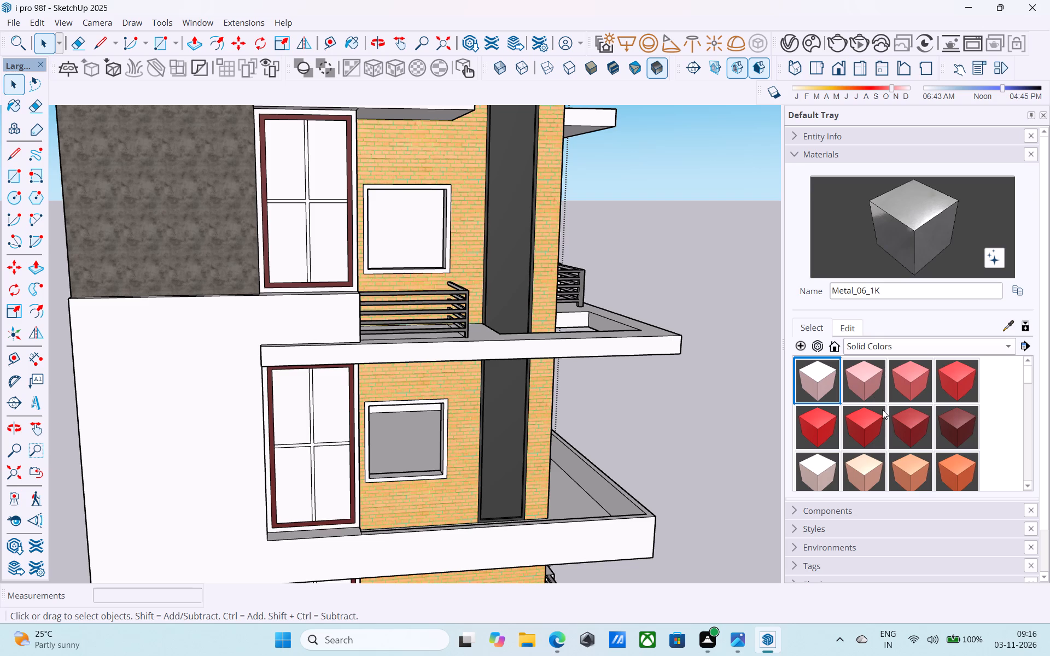
scroll(892, 448, down, 19)
scroll(877, 417, down, 5)
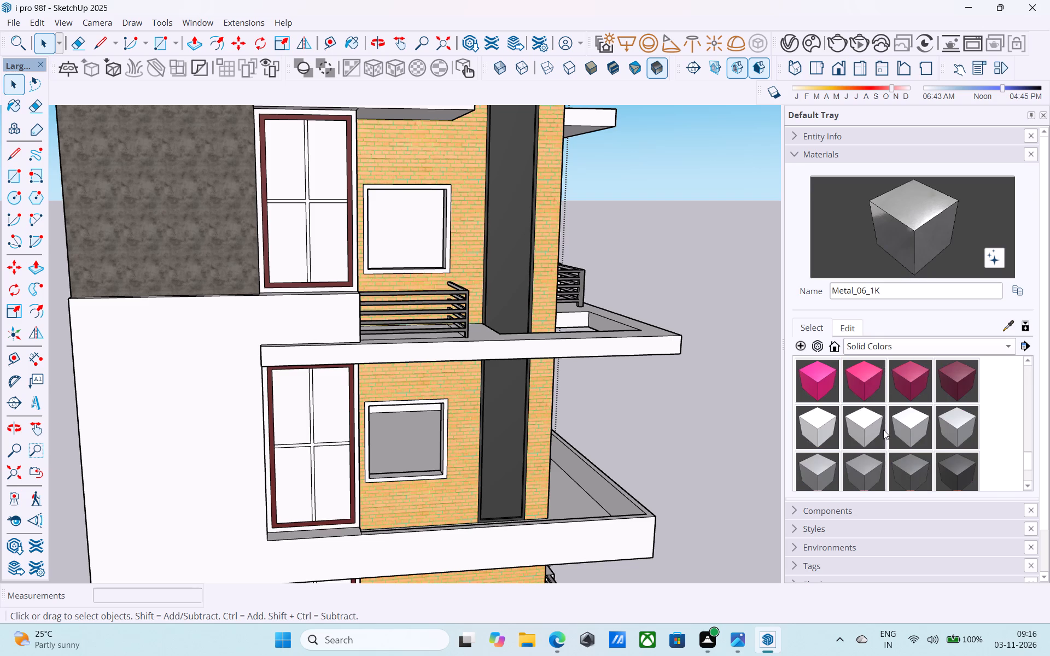
scroll(895, 446, down, 1)
click(827, 472)
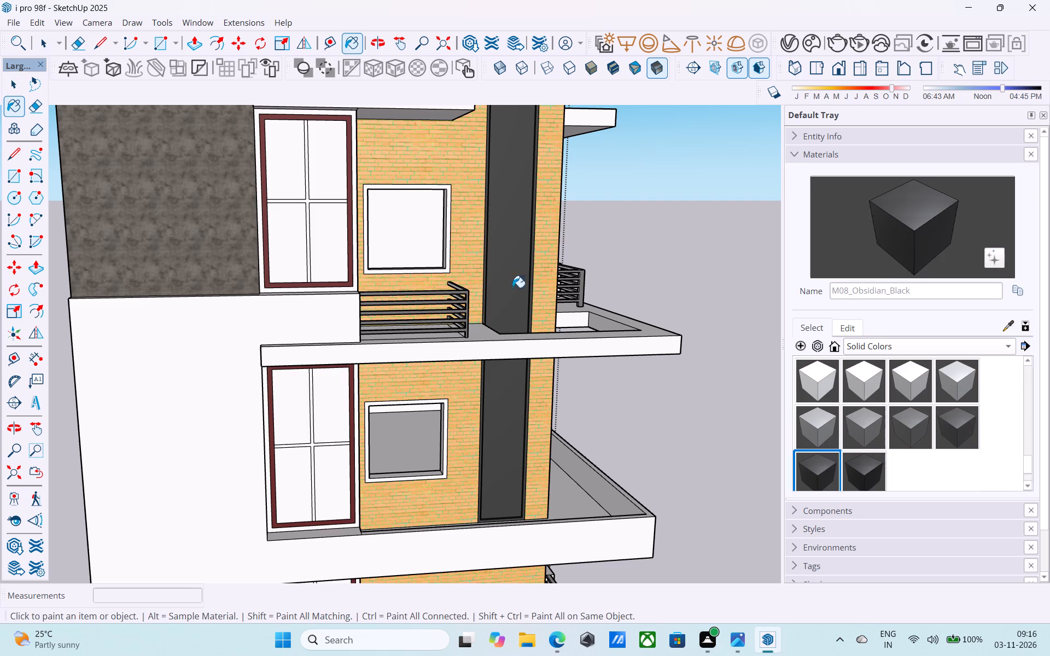
scroll(313, 199, up, 11)
click(296, 208)
Paint the glazing bars of the three lower tall windows with M08_Obsidian_Black.
scroll(295, 210, down, 10)
scroll(313, 509, up, 12)
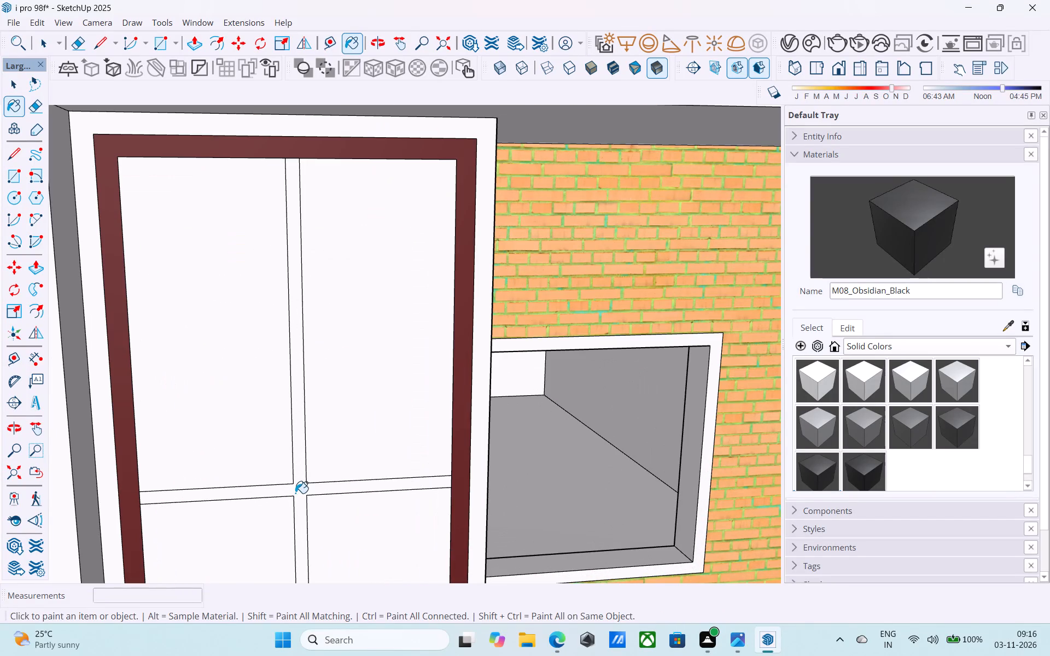
click(295, 493)
scroll(302, 393, down, 20)
scroll(302, 393, down, 7)
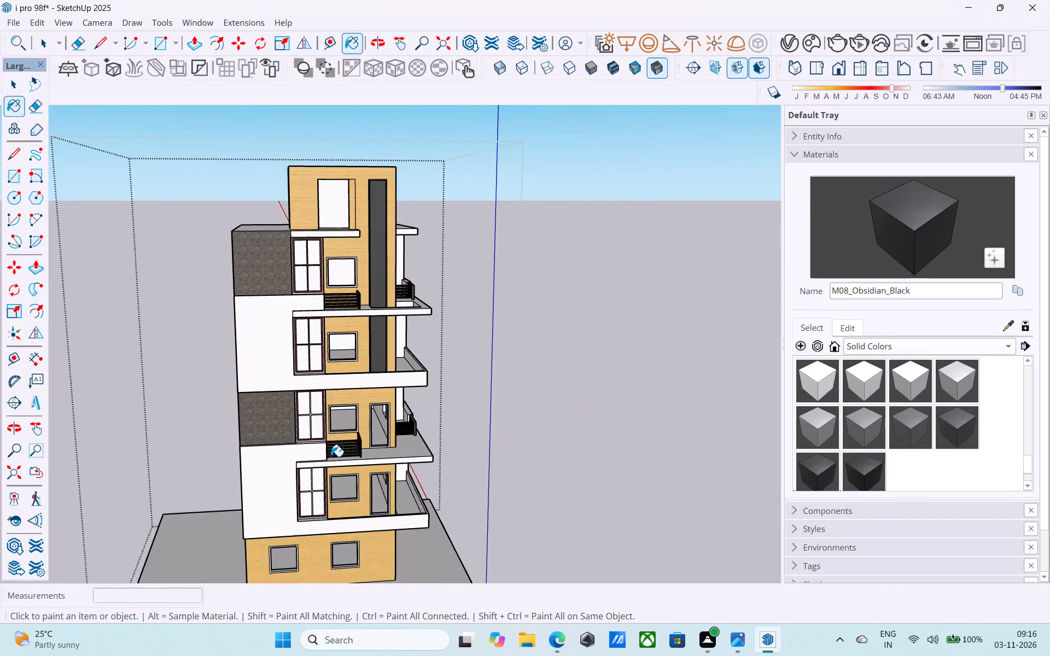
scroll(331, 456, up, 20)
scroll(331, 456, up, 5)
click(309, 341)
scroll(311, 320, down, 20)
scroll(311, 320, down, 6)
scroll(360, 411, up, 14)
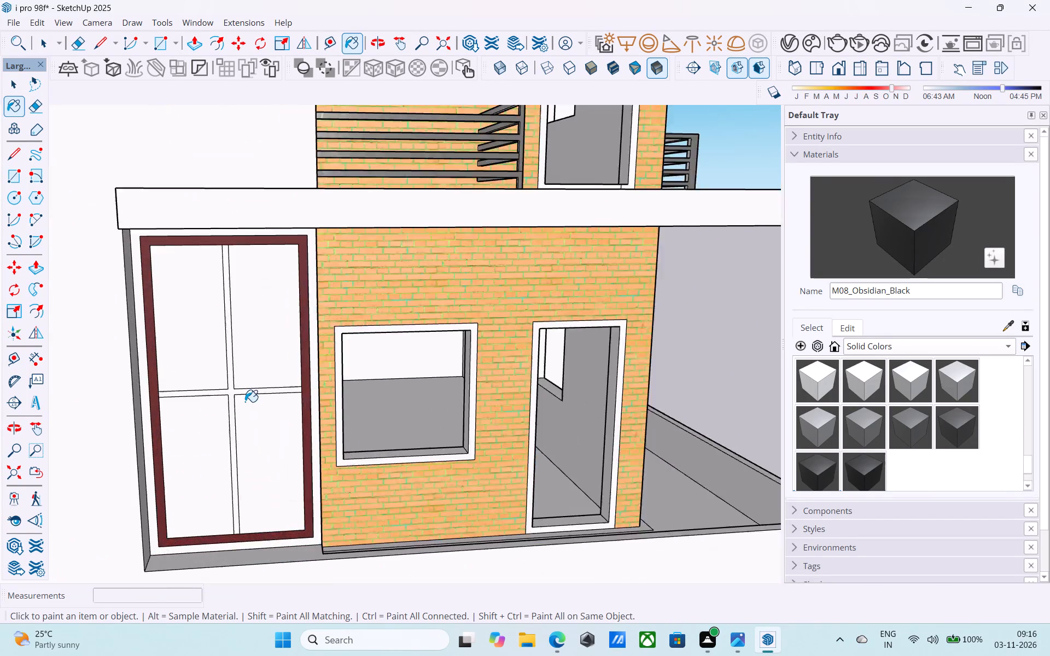
scroll(245, 402, up, 7)
click(229, 391)
scroll(309, 370, up, 1)
scroll(312, 370, down, 16)
Repaint the dark red outer frames of the two lowest tall windows with M08_Obsidian_Black.
middle_drag(365, 399, 358, 399)
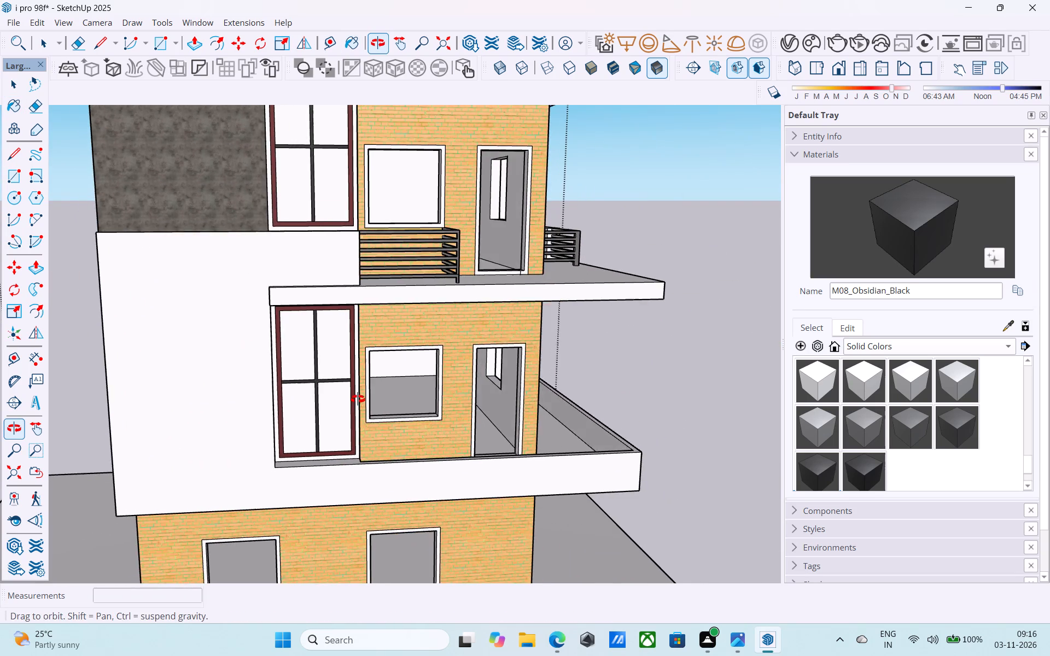
middle_drag(358, 399, 354, 400)
scroll(342, 374, up, 12)
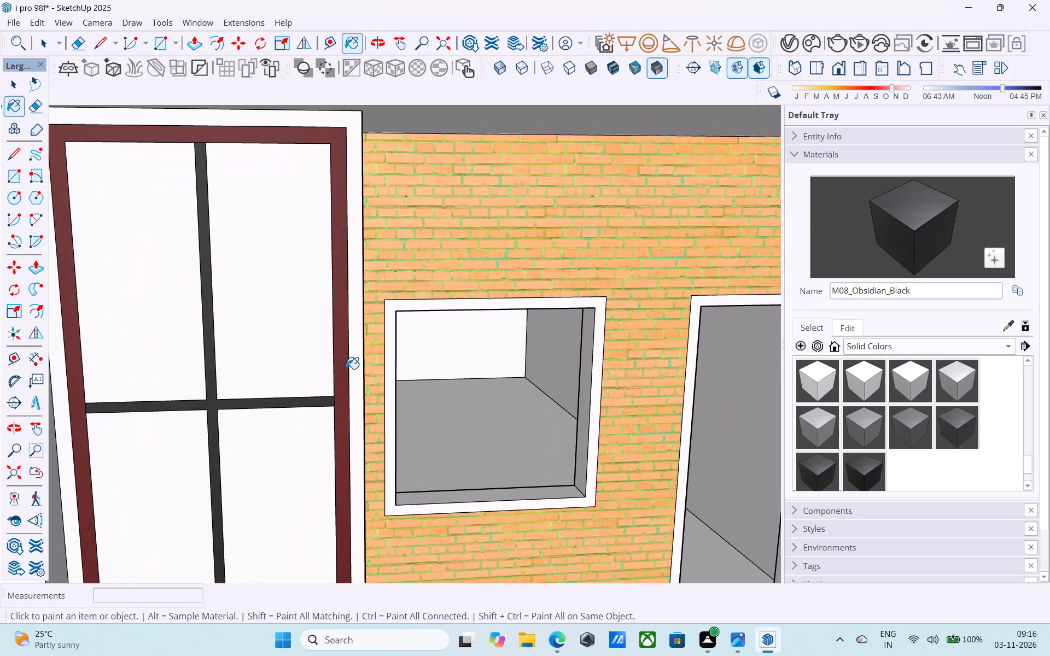
click(346, 369)
scroll(346, 378, down, 18)
scroll(348, 323, up, 7)
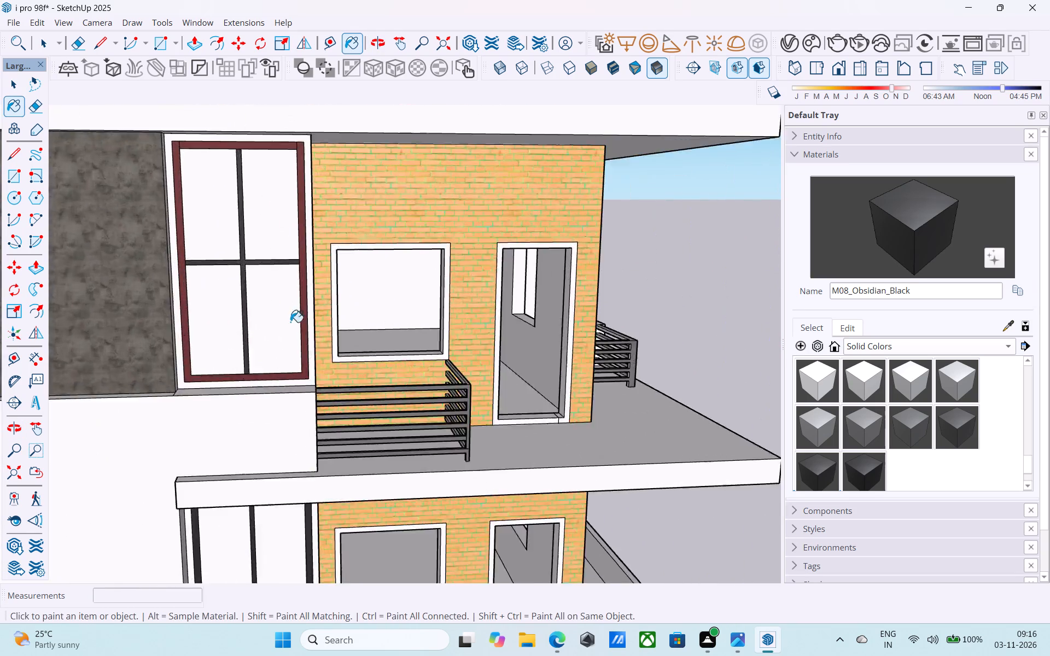
scroll(290, 322, up, 5)
click(307, 291)
scroll(262, 424, down, 16)
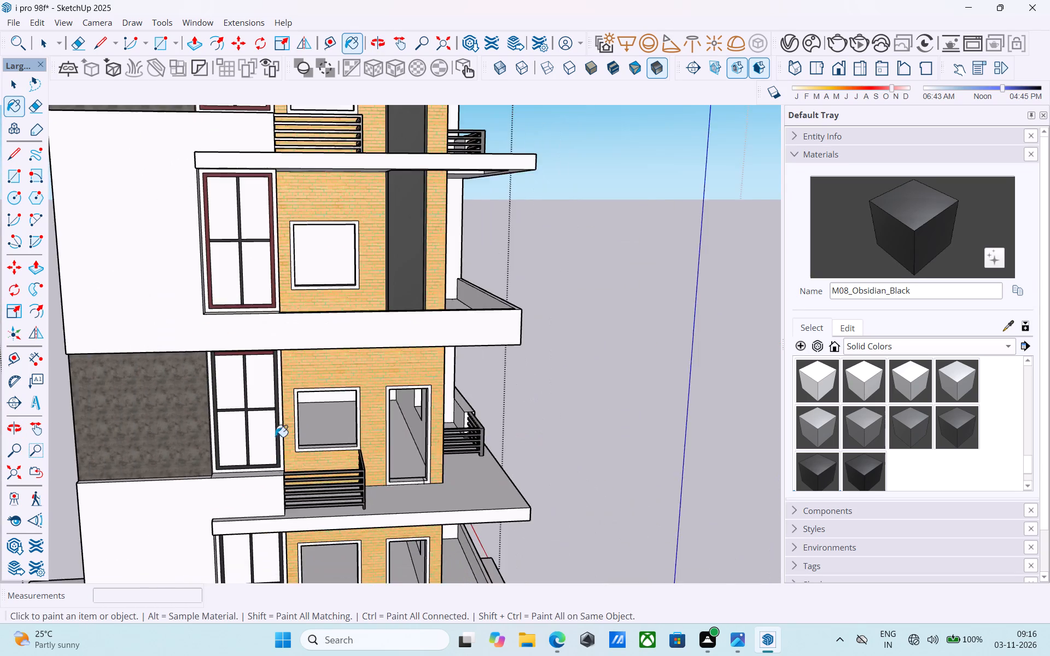
scroll(259, 384, up, 15)
click(259, 321)
scroll(275, 415, down, 15)
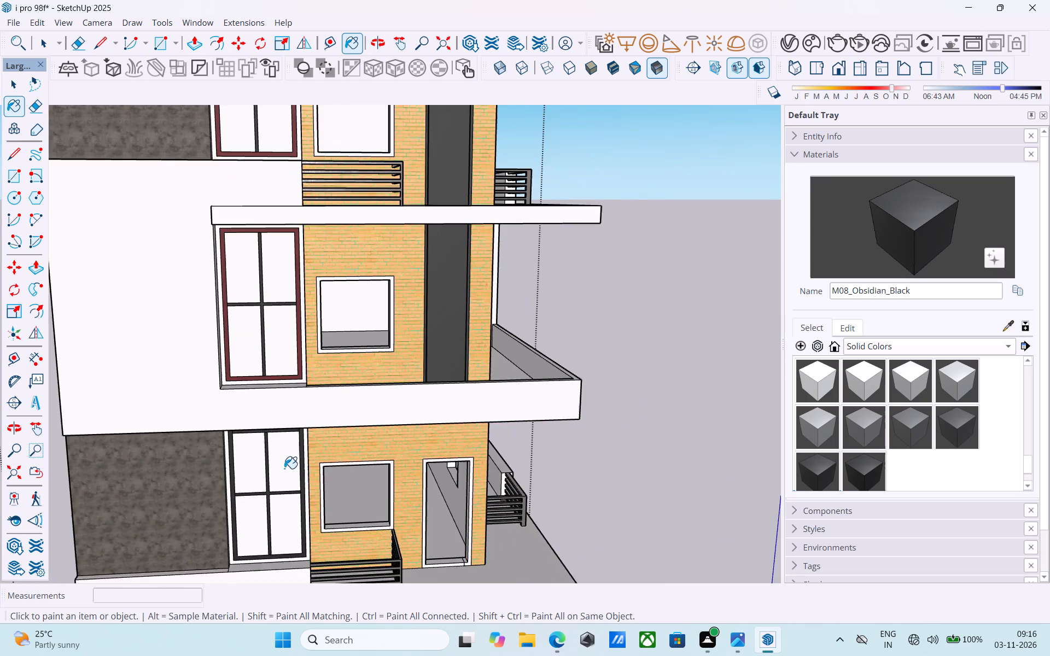
Repaint the dark red outer frames of the two upper tall windows with M08_Obsidian_Black.
scroll(286, 375, up, 12)
click(308, 331)
scroll(301, 478, down, 11)
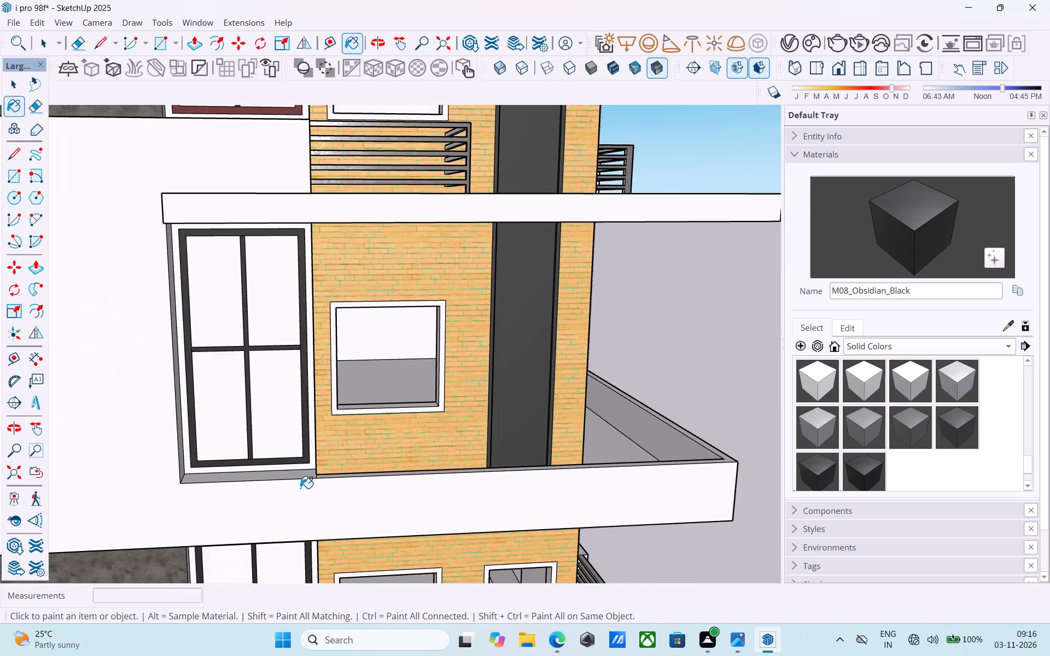
scroll(300, 488, down, 9)
scroll(302, 318, up, 20)
scroll(302, 318, up, 3)
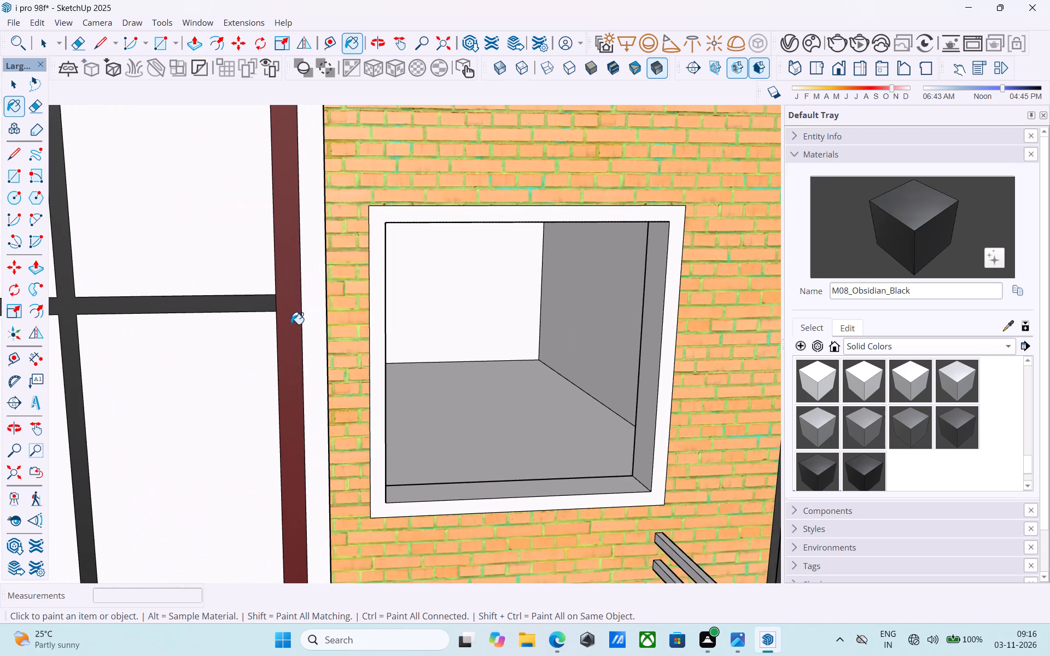
click(291, 324)
scroll(291, 324, down, 20)
scroll(291, 324, down, 5)
middle_drag(295, 334, 287, 336)
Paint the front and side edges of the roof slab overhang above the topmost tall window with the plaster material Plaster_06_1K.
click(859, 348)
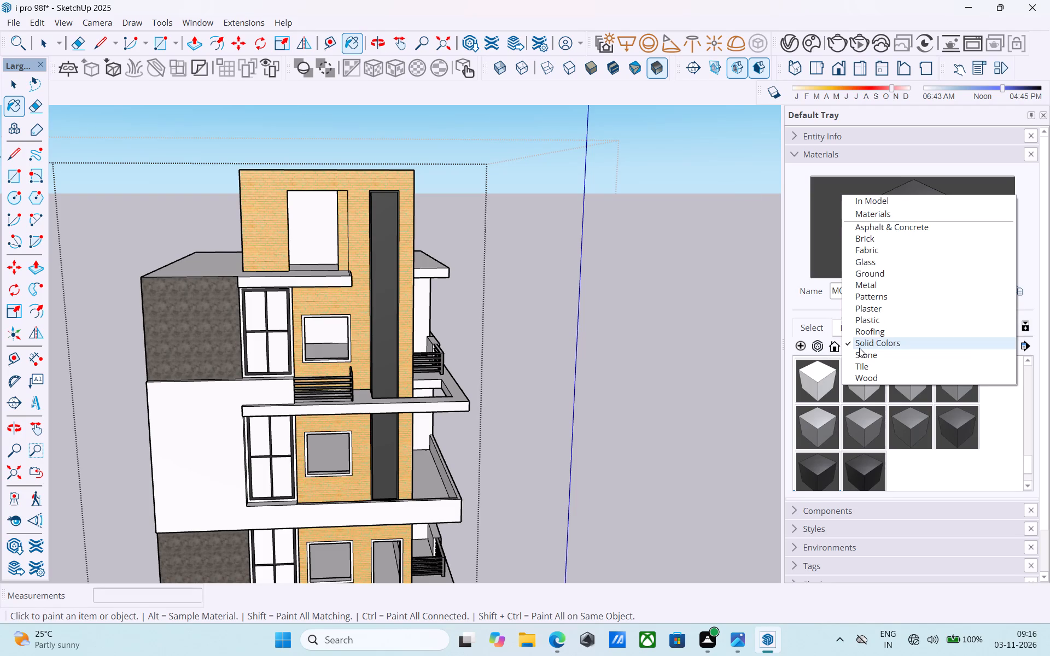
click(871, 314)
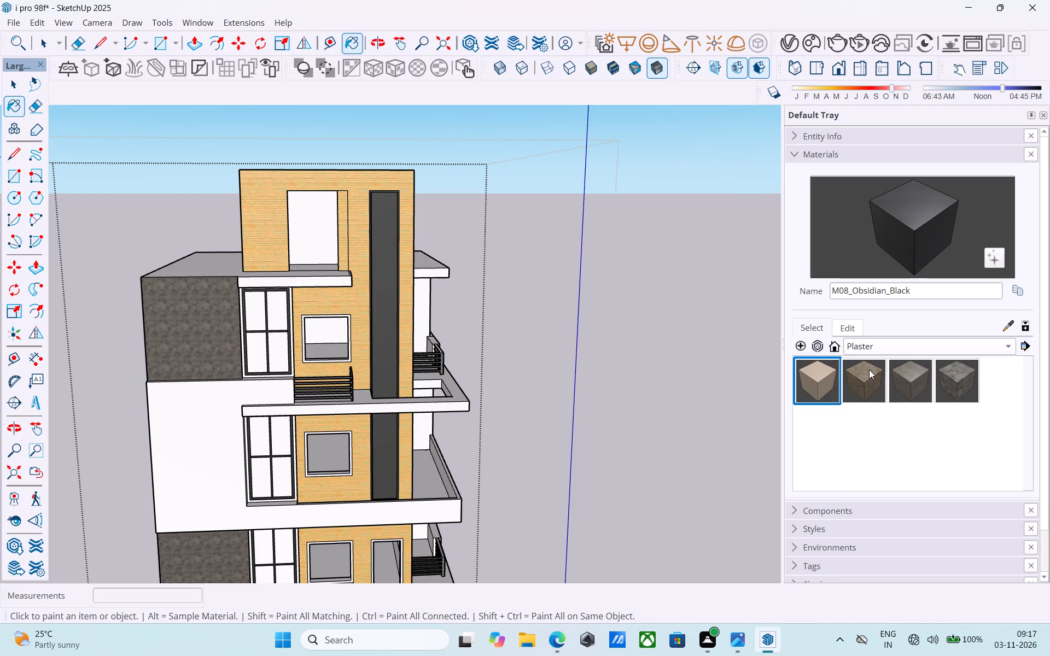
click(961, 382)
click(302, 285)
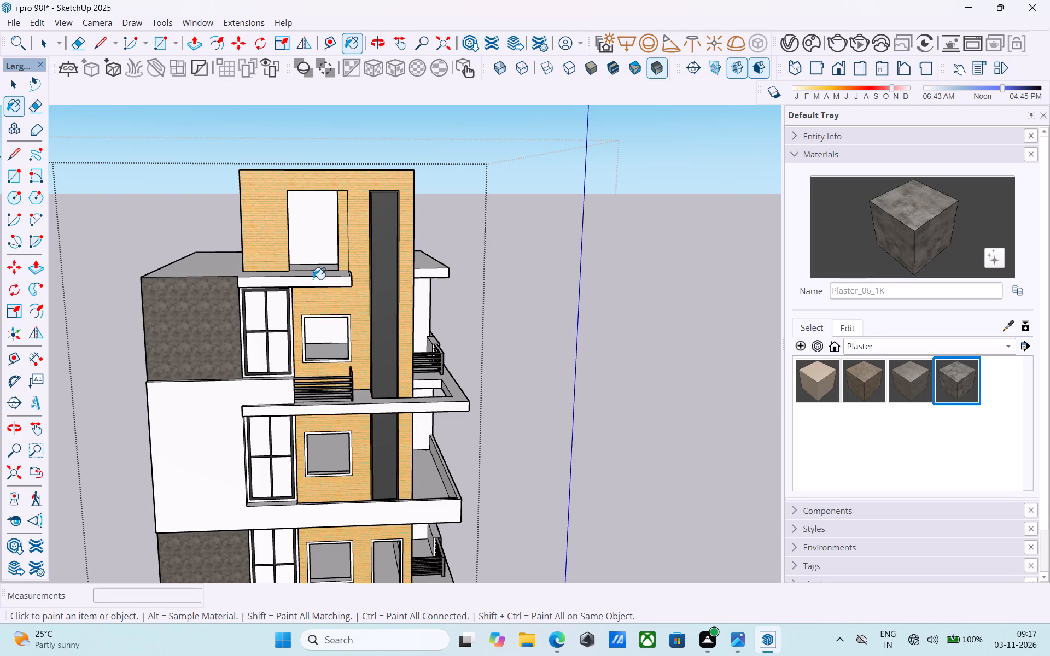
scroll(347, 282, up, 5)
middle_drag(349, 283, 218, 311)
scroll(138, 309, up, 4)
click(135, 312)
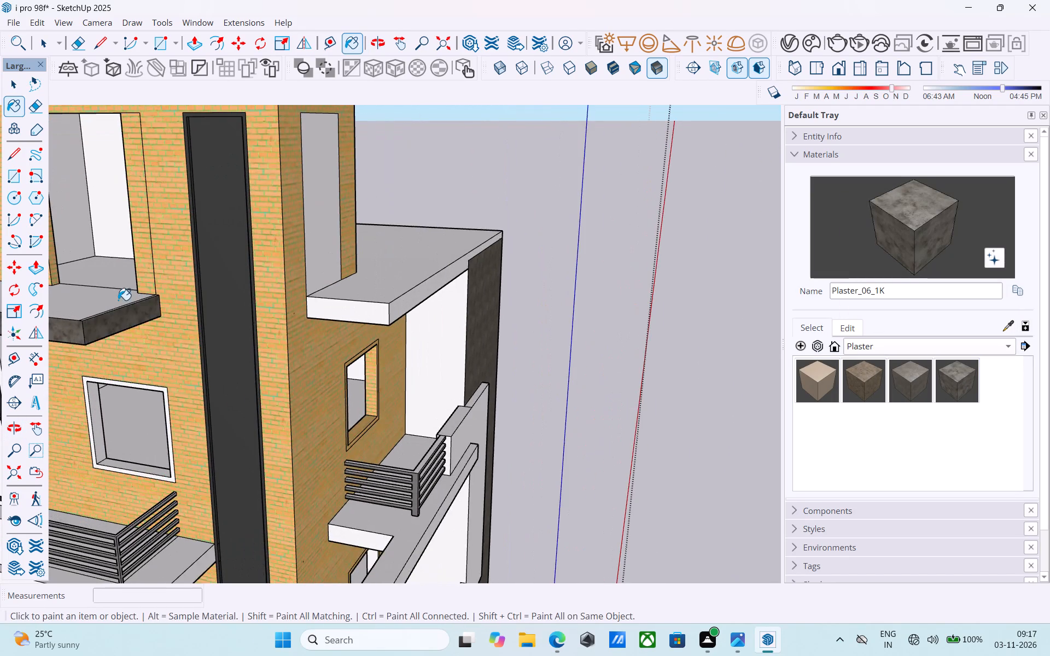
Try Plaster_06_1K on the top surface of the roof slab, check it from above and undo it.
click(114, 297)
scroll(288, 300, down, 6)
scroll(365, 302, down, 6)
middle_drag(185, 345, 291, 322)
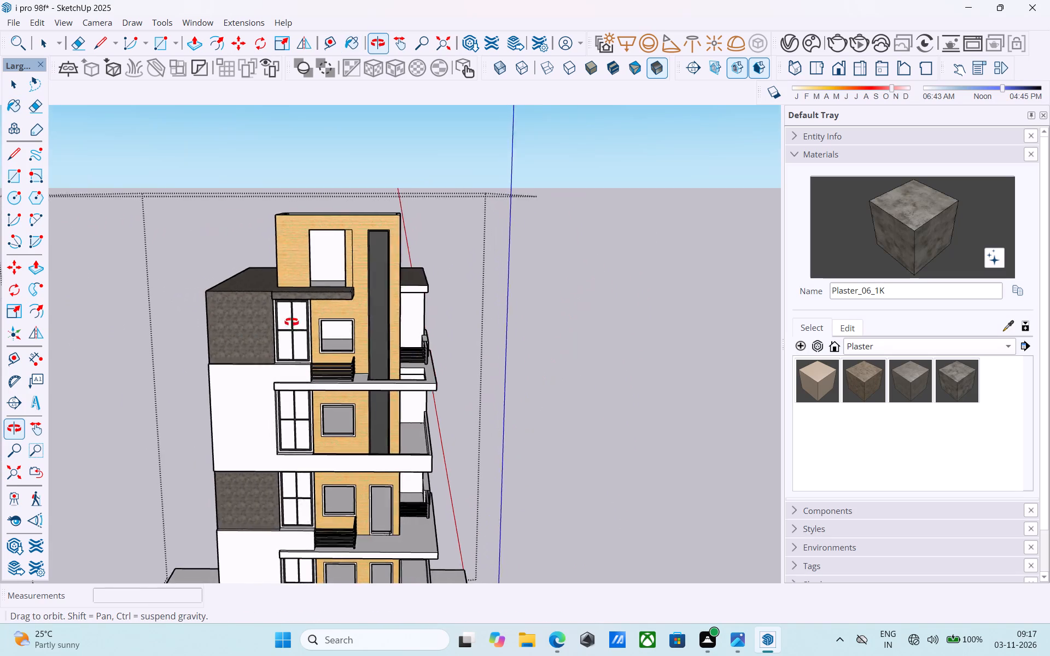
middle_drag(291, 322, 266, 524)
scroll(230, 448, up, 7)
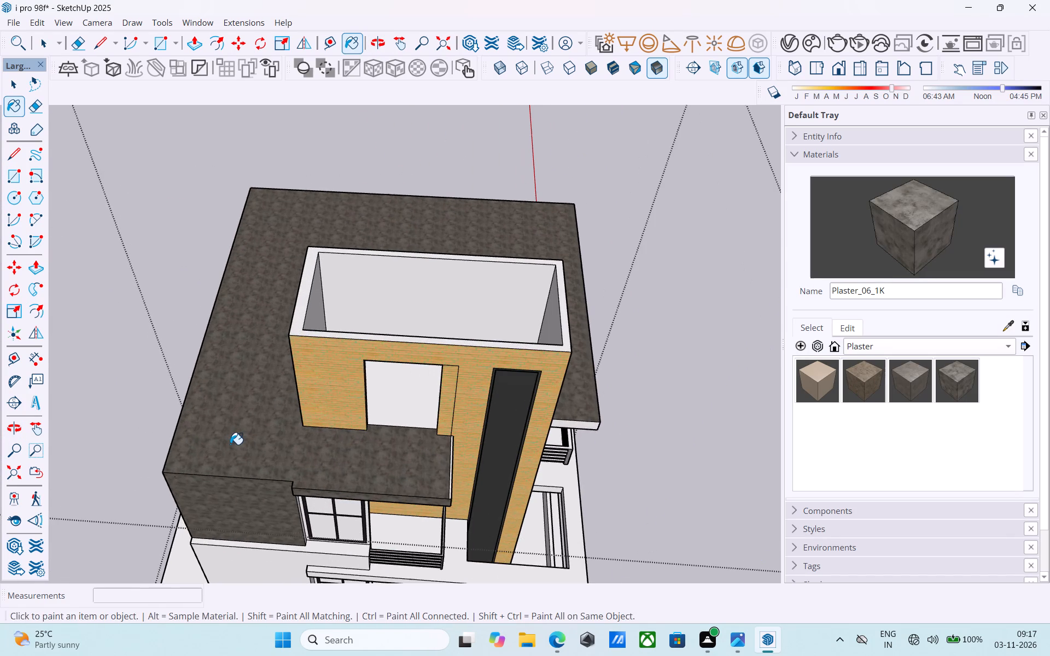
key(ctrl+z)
Paint the front and side edges of the roof slab overhang above the topmost tall window with Plaster_04_1K.
scroll(238, 432, down, 6)
shift+middle_drag(264, 471, 201, 243)
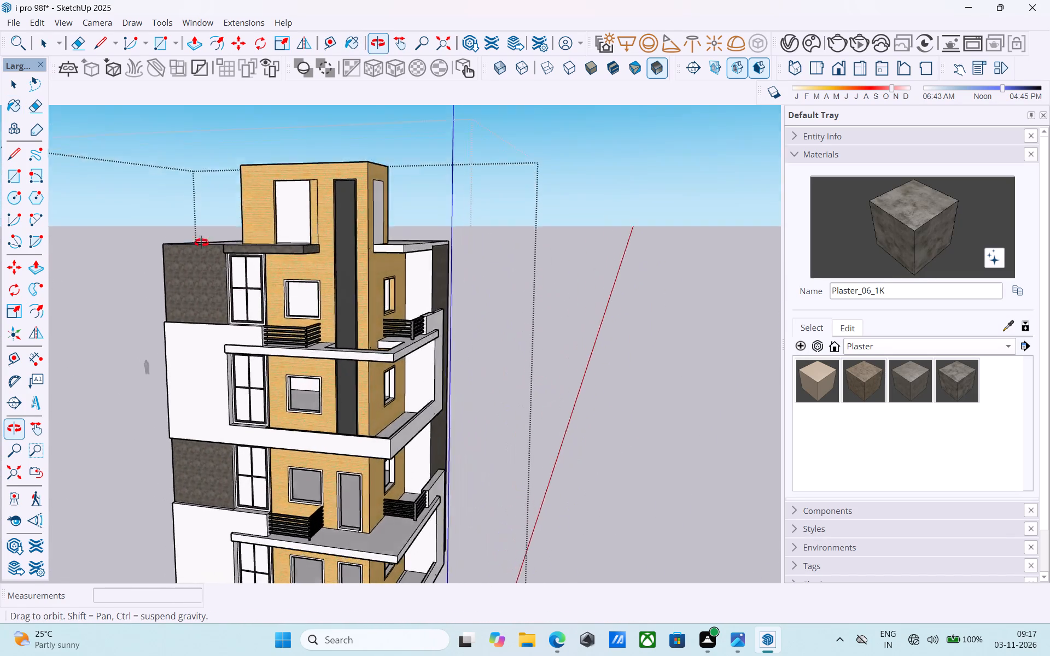
shift+middle_drag(201, 243, 203, 227)
scroll(285, 282, up, 4)
shift+middle_drag(285, 270, 342, 265)
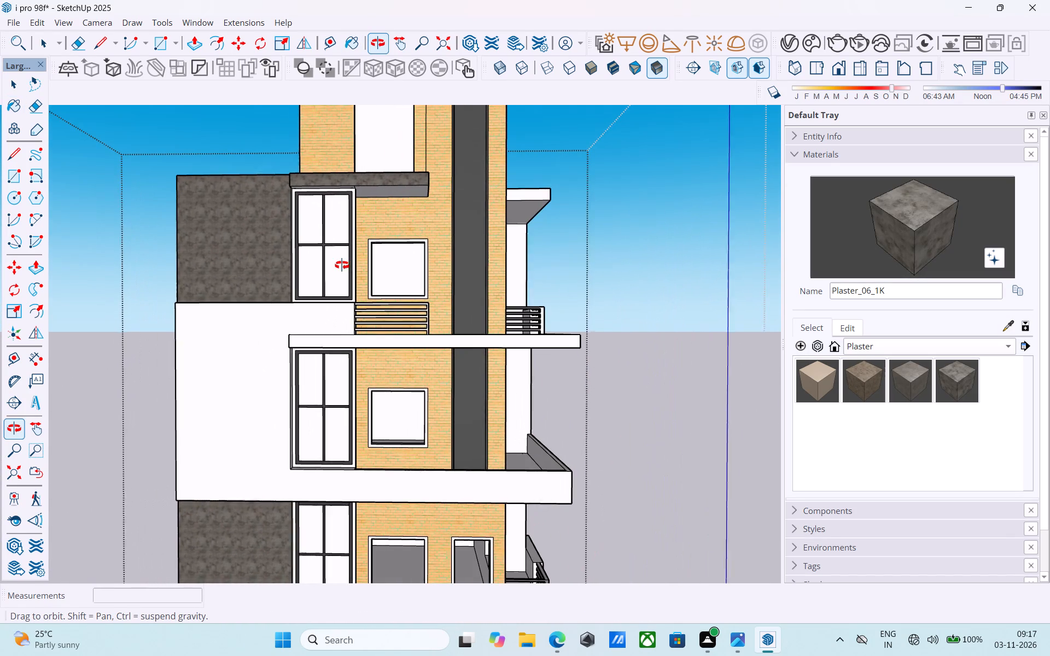
shift+middle_drag(342, 265, 342, 265)
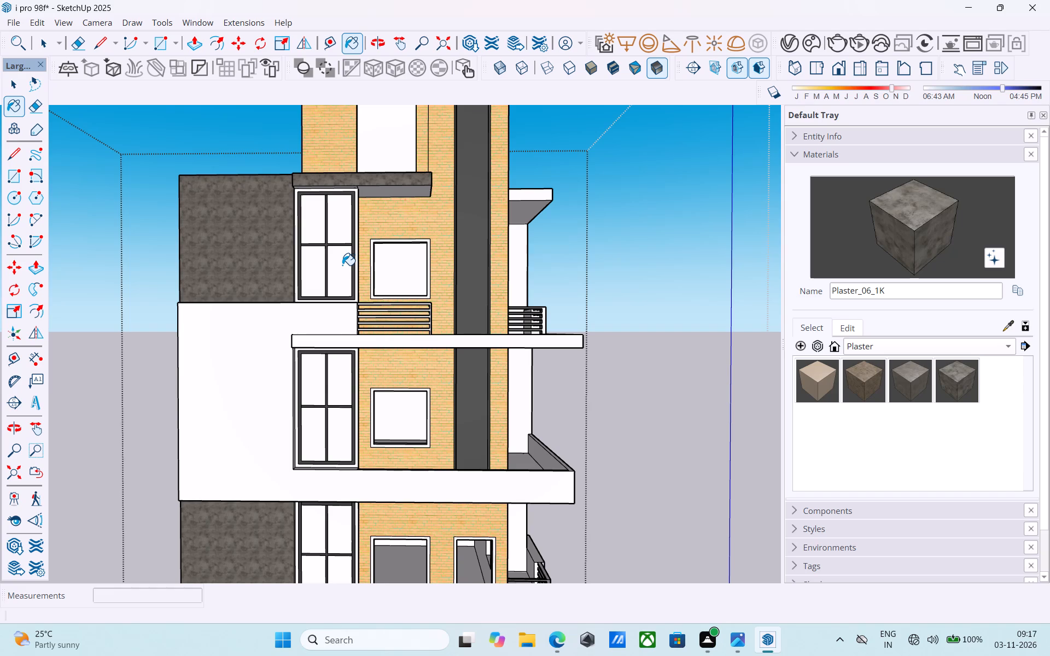
middle_drag(342, 265, 360, 267)
click(904, 382)
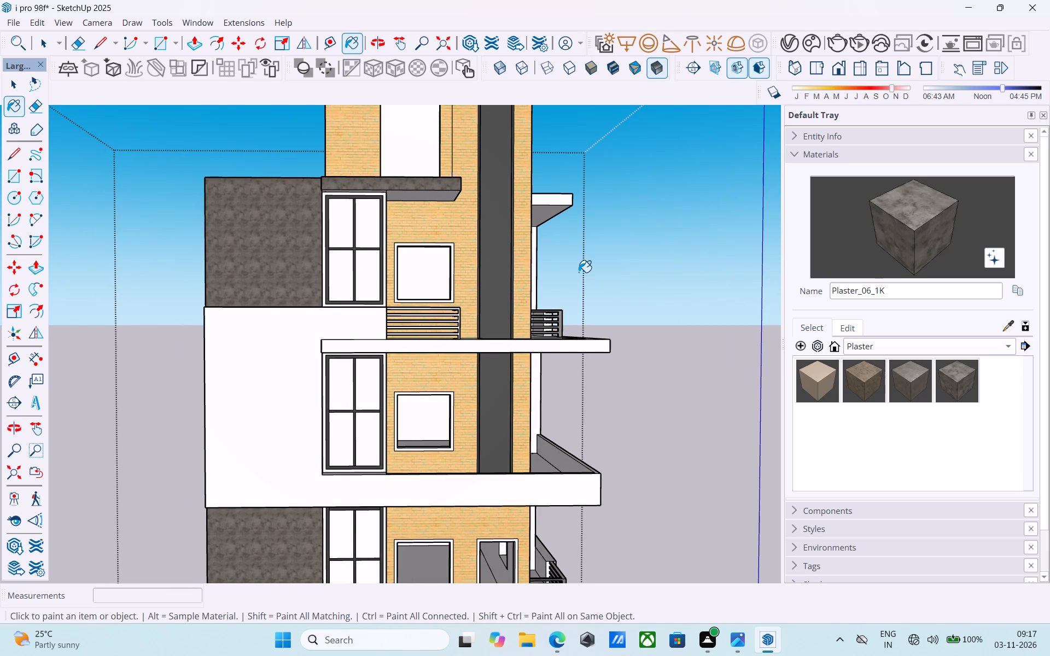
click(374, 188)
middle_drag(374, 187, 184, 231)
scroll(174, 238, up, 9)
click(165, 268)
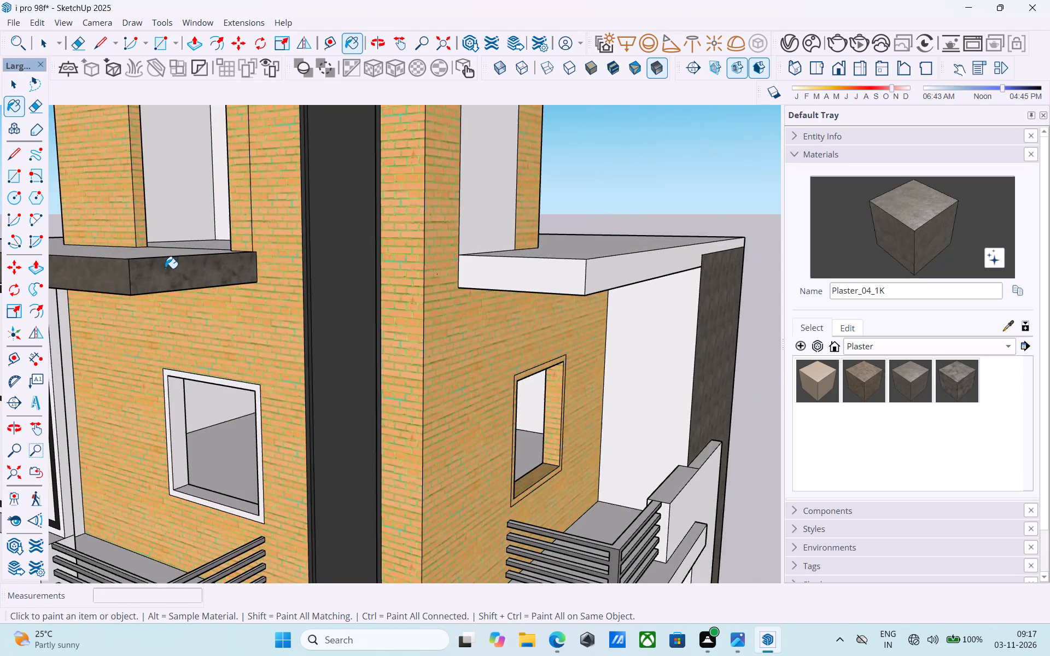
Paint the long outer edge and the short end of the roof slab over the side facade with Plaster_04_1K.
scroll(337, 255, down, 12)
middle_drag(392, 269, 379, 256)
scroll(482, 286, up, 10)
click(385, 208)
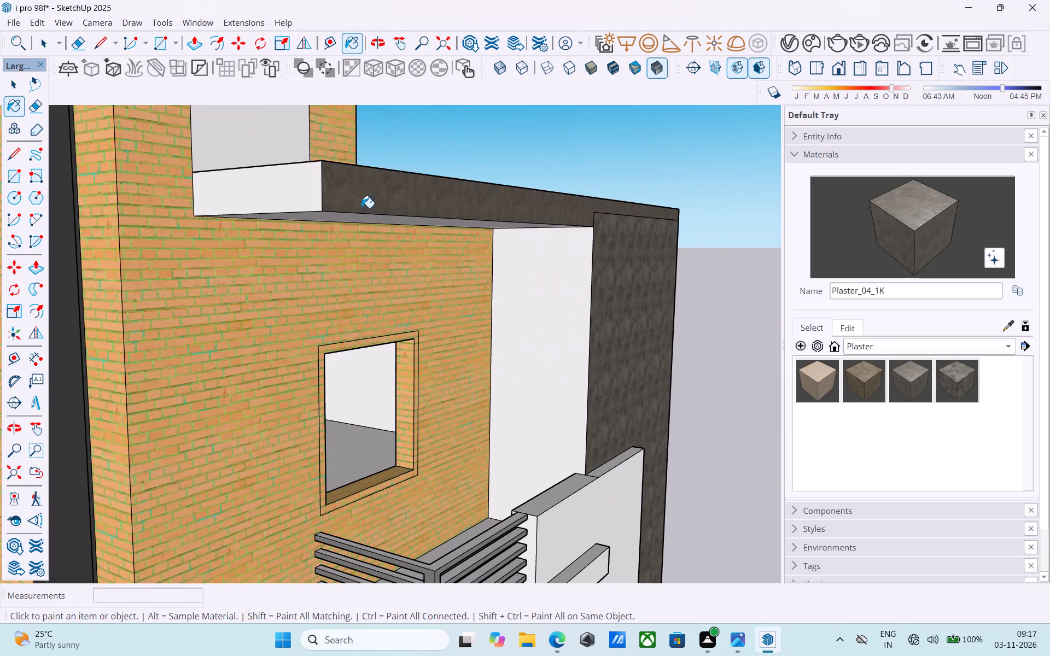
click(316, 197)
Erase the dividing line between the roof slab edge and the dark plaster wall at the side facade's top corner.
scroll(369, 201, down, 10)
middle_drag(553, 217, 532, 223)
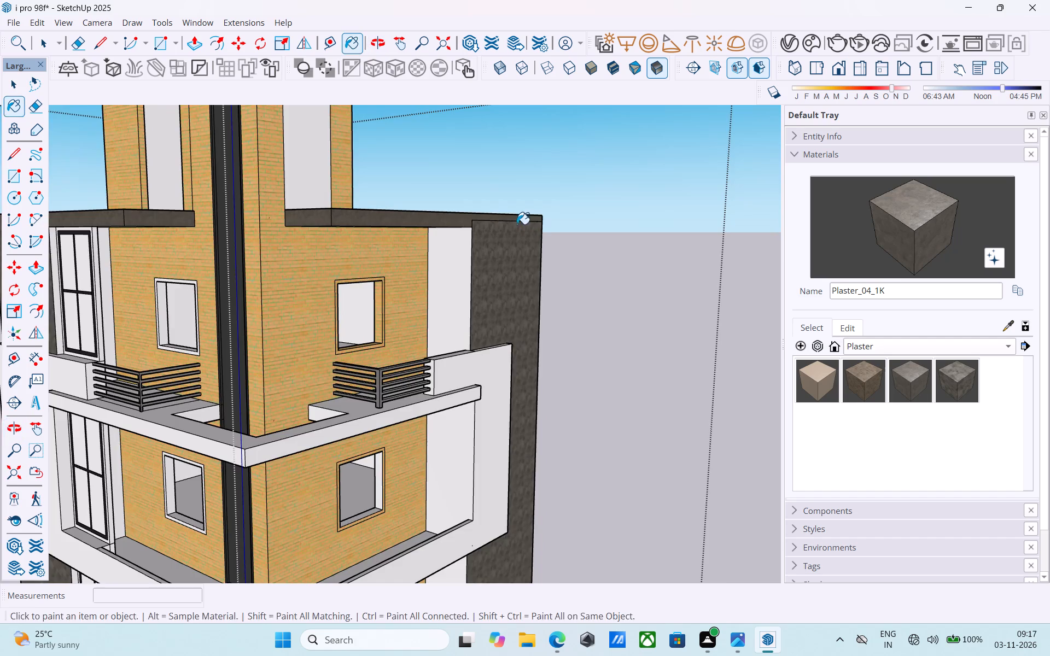
scroll(511, 222, up, 9)
key(e)
drag(469, 219, 459, 222)
drag(415, 233, 407, 231)
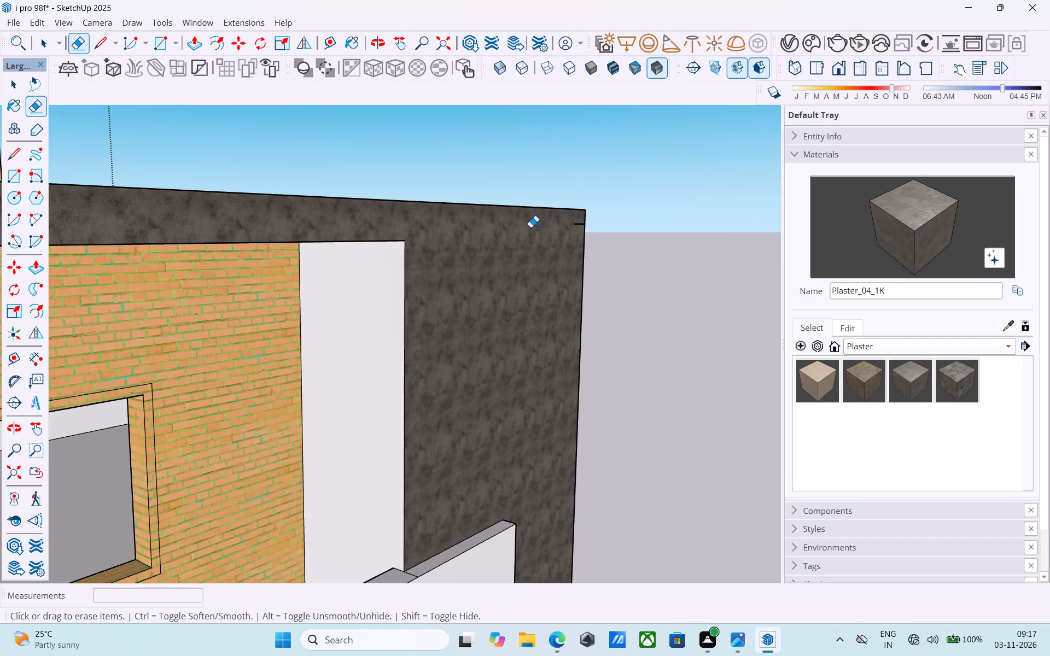
click(577, 224)
key(space)
Save the model.
key(ctrl+s)
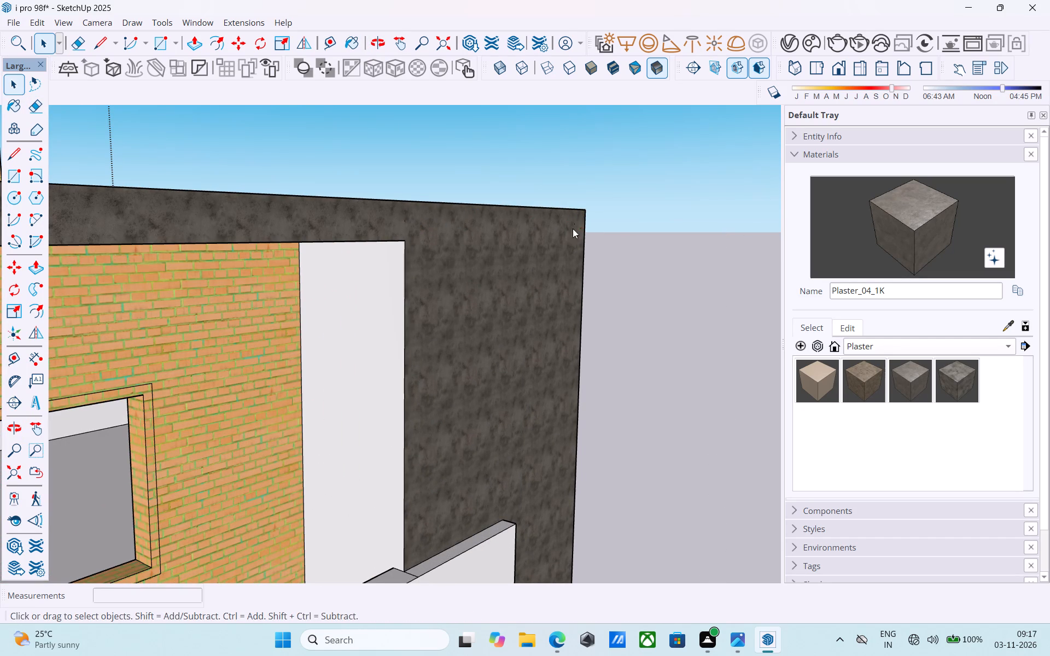
click(477, 414)
key(space)
key(ctrl+s)
key(space)
Push the upper-left pane of the topmost tall window inward by about 2 1/2".
scroll(486, 380, down, 12)
middle_drag(495, 380, 514, 350)
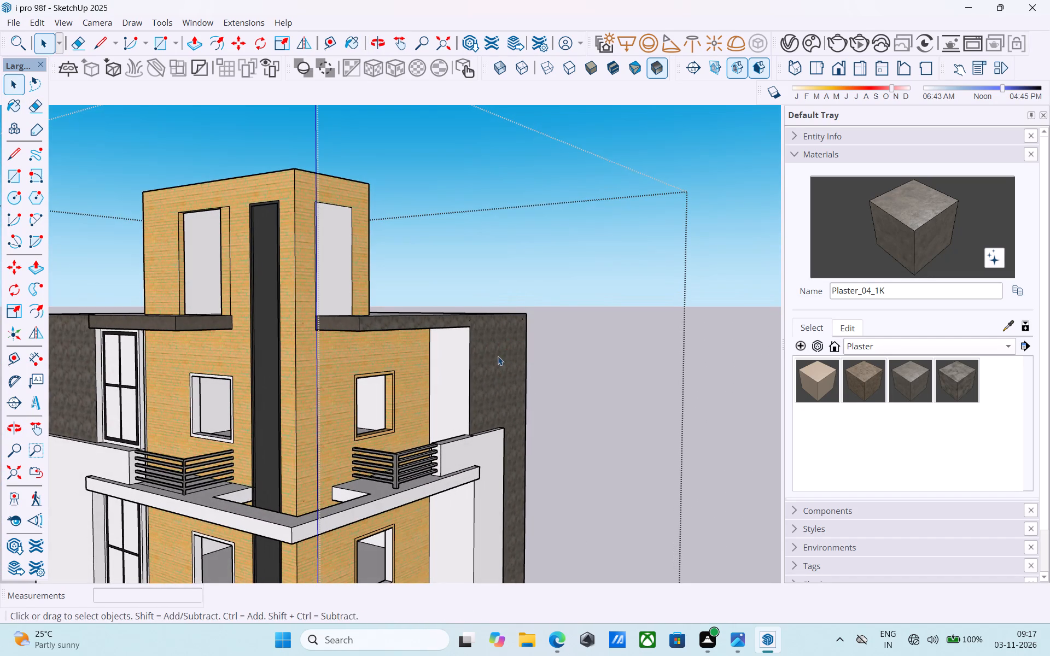
scroll(494, 359, down, 5)
middle_drag(494, 359, 504, 355)
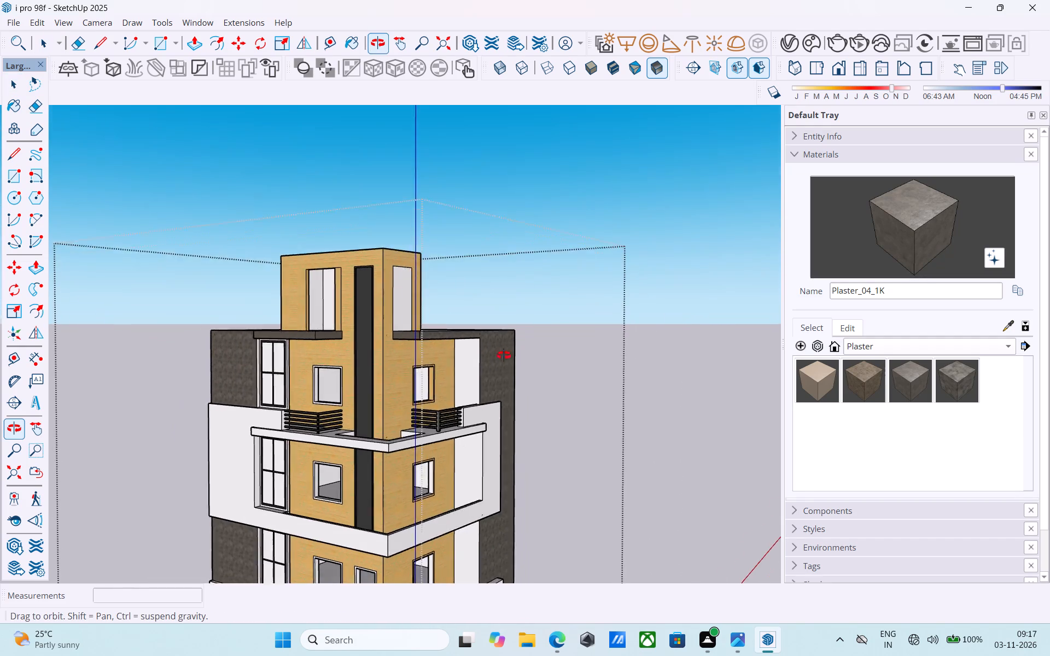
middle_drag(504, 355, 562, 377)
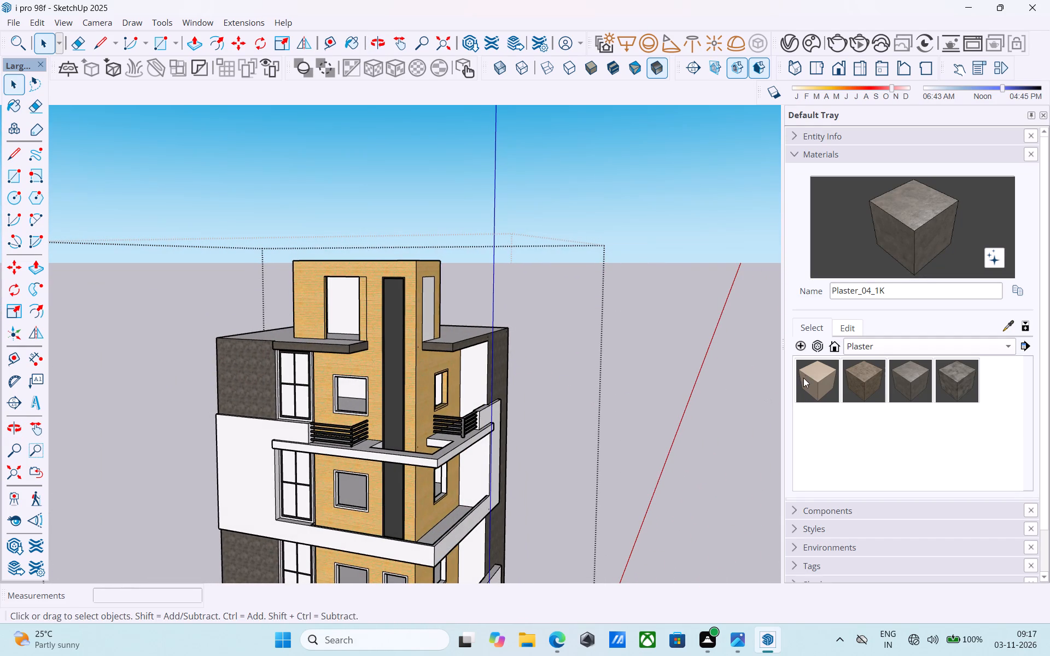
scroll(372, 420, up, 3)
scroll(230, 348, up, 9)
click(297, 366)
scroll(272, 384, up, 5)
key(p)
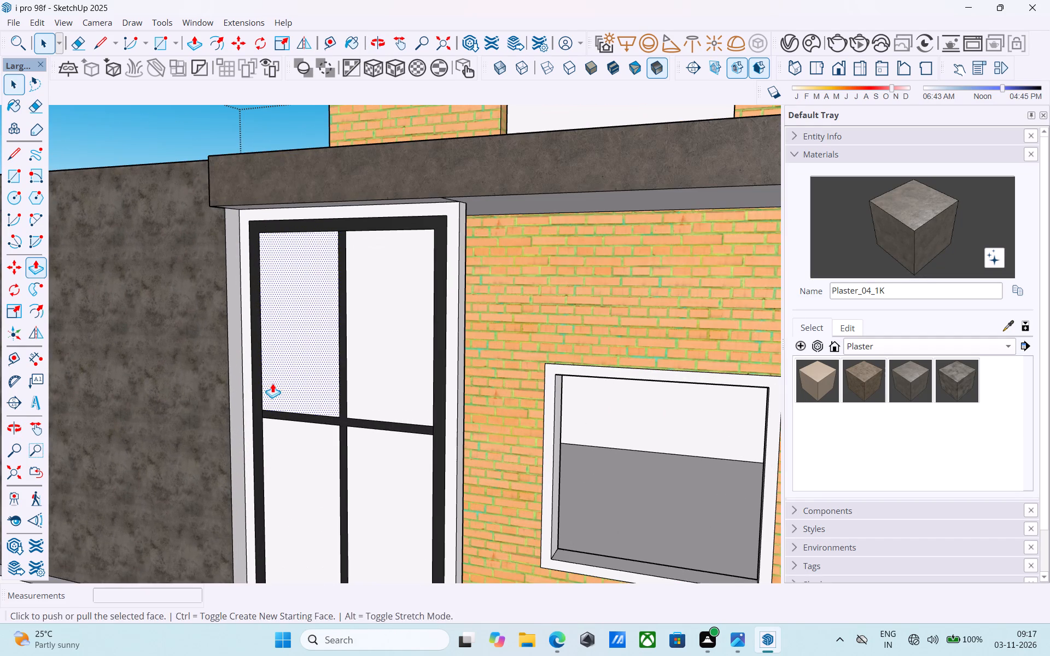
click(272, 383)
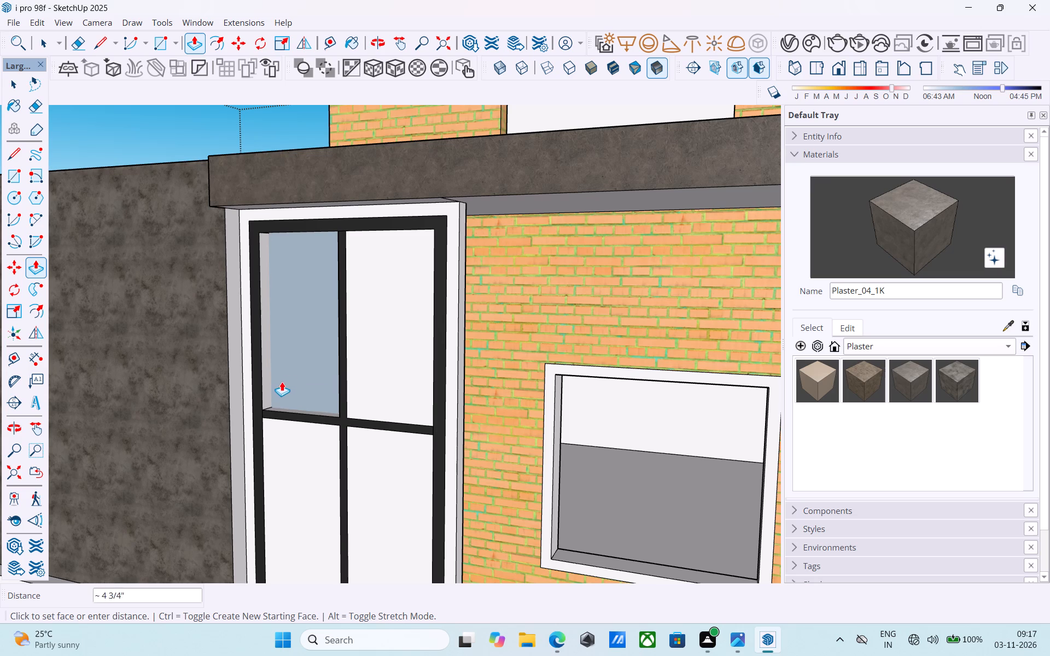
click(278, 383)
Recess the other three panes of the topmost tall window by the same depth with Push/Pull.
key(space)
click(376, 360)
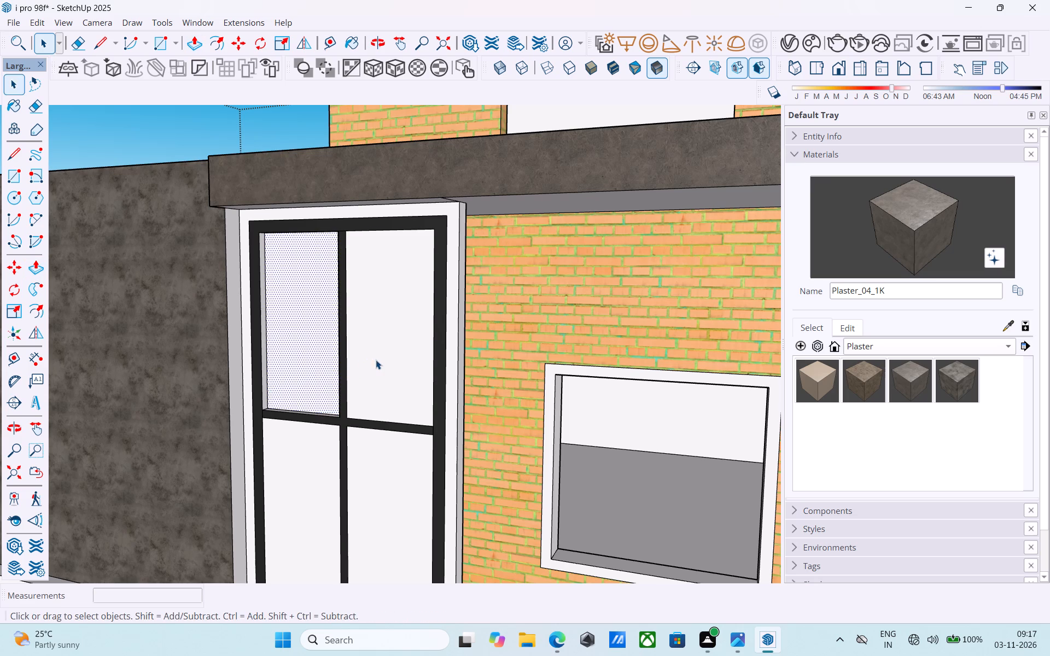
key(p)
double_click(376, 360)
double_click(305, 475)
double_click(365, 482)
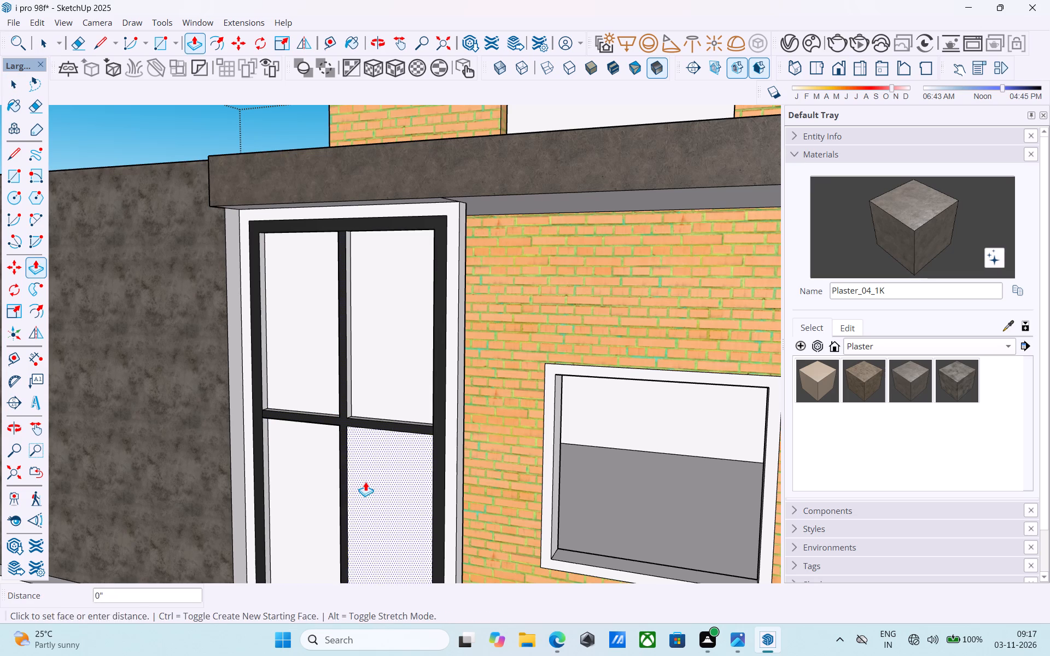
Recess all four panes of the second tall window from the top by the same depth.
scroll(365, 481, down, 2)
middle_drag(365, 481, 342, 252)
shift+middle_drag(339, 423, 367, 254)
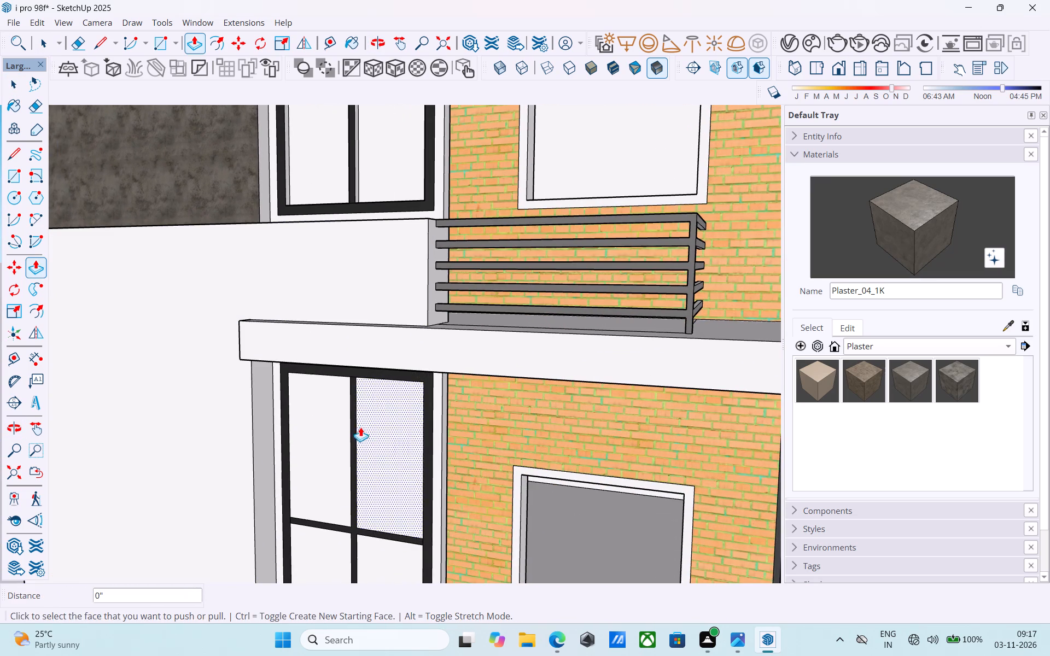
double_click(339, 437)
double_click(372, 450)
shift+middle_drag(373, 453, 372, 273)
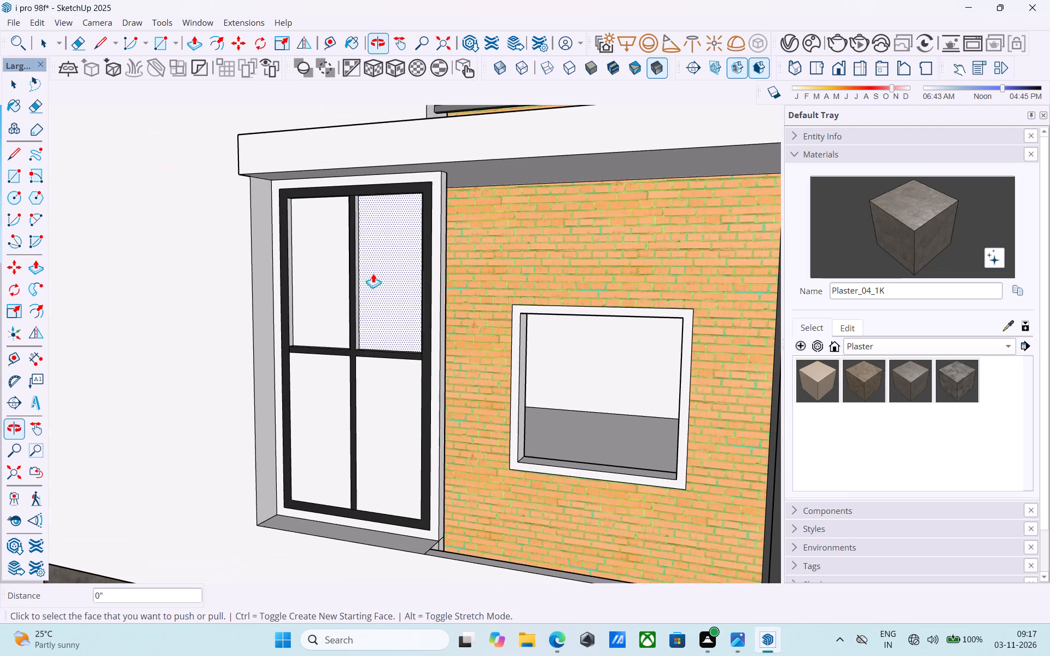
double_click(340, 406)
double_click(367, 419)
Recess the two upper panes and the lower-left pane of the third tall window from the top by the same depth.
shift+middle_drag(391, 473, 424, 196)
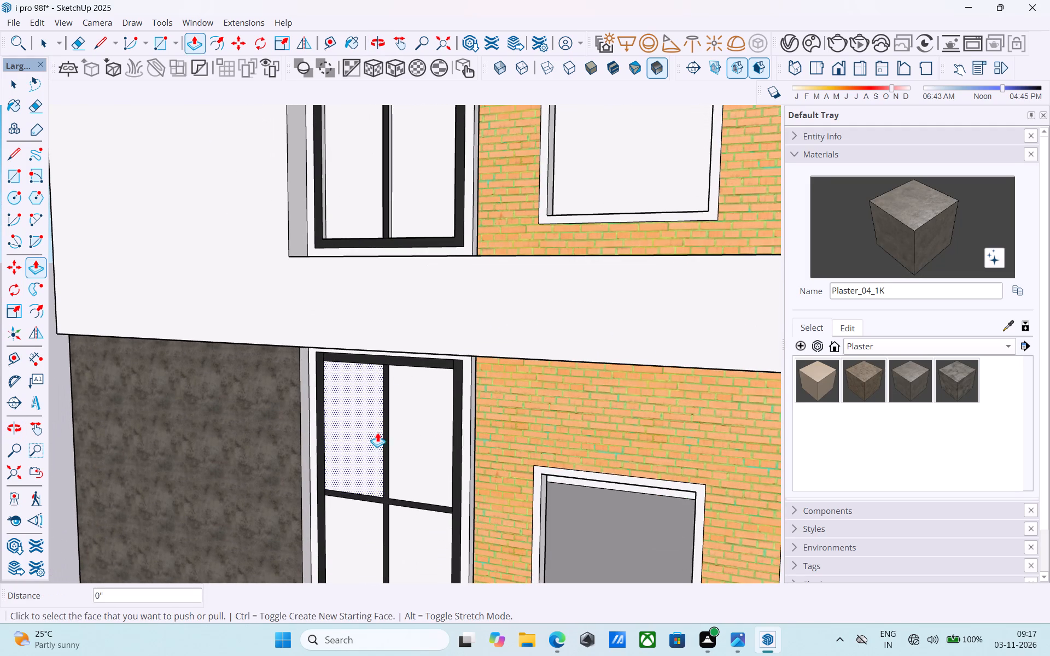
double_click(371, 429)
double_click(419, 450)
shift+middle_drag(422, 455, 424, 210)
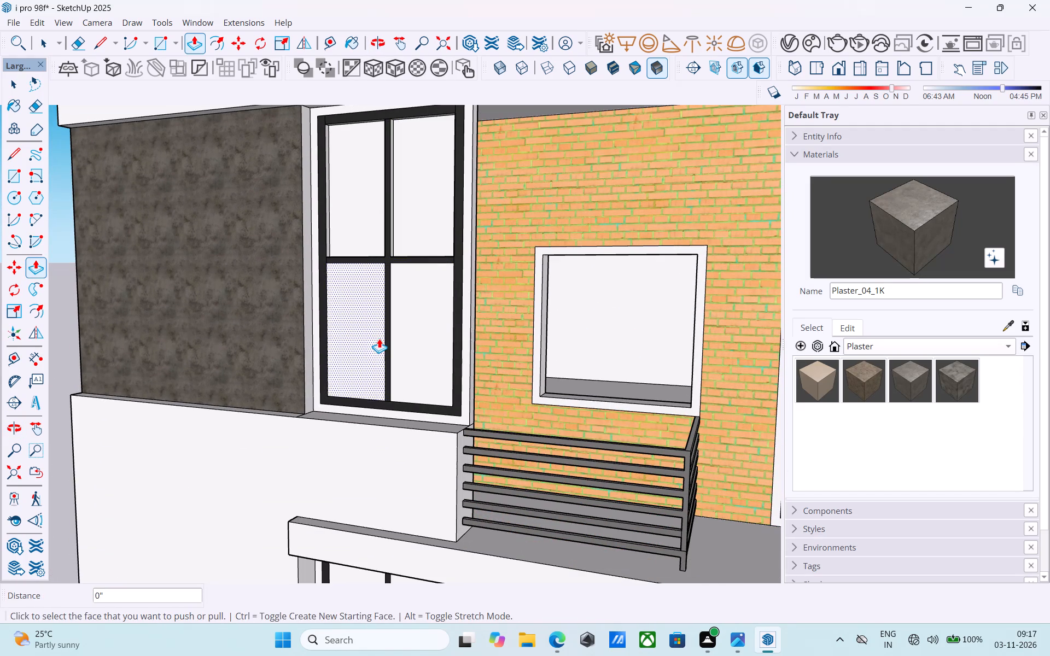
double_click(379, 338)
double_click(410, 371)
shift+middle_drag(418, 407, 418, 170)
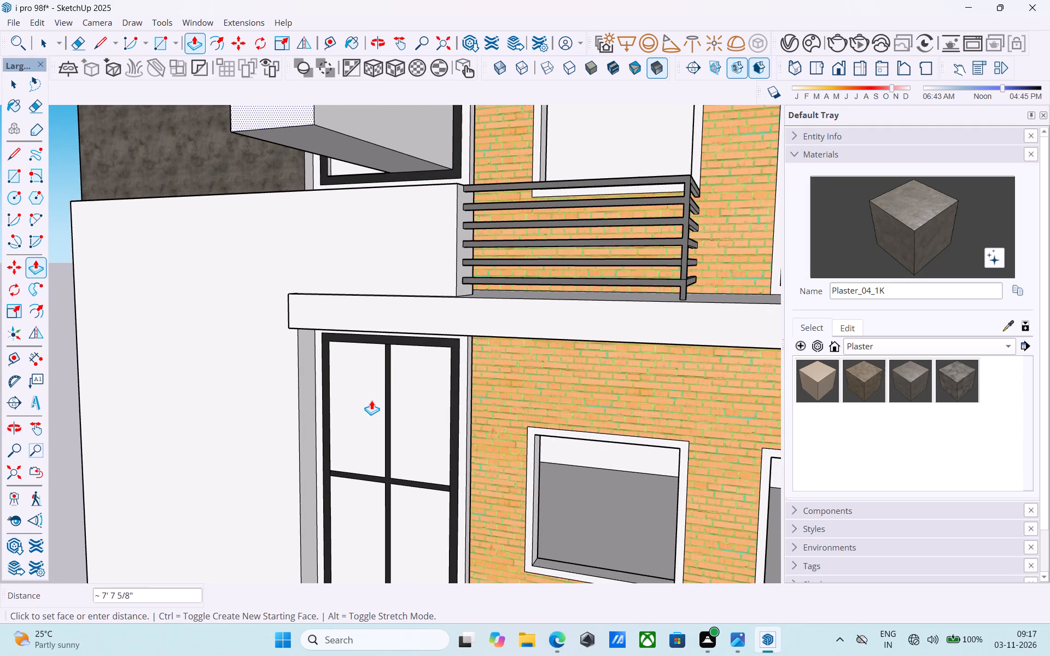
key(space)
Push the lower-right pane of the third tall window inward about 2 1/2", level with its neighbouring pane.
scroll(375, 397, down, 4)
middle_drag(372, 404, 387, 481)
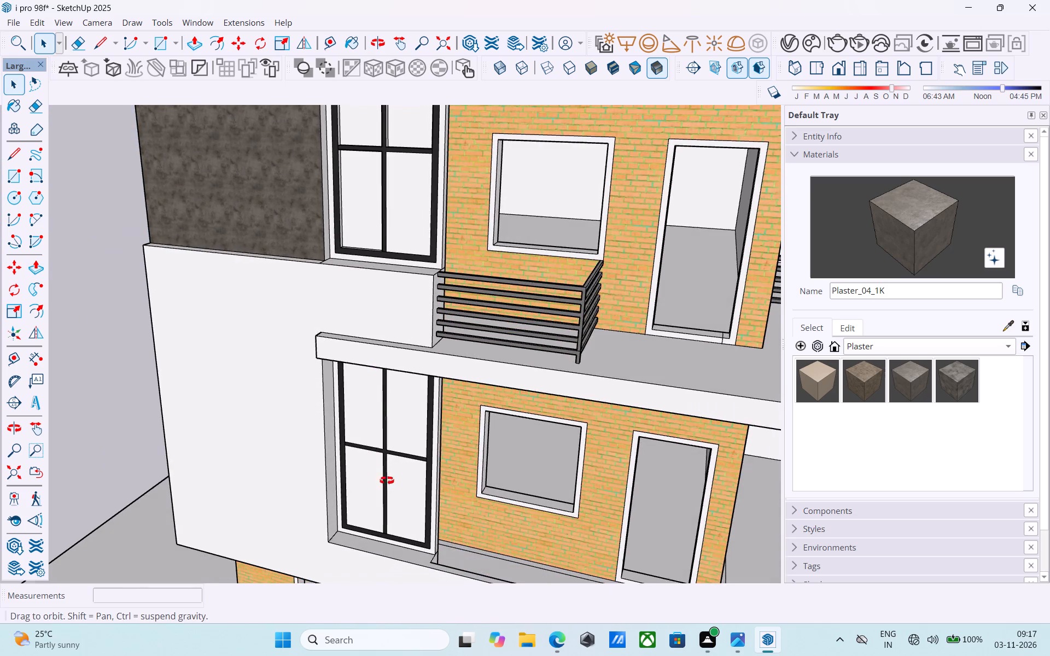
middle_drag(387, 481, 389, 484)
click(412, 220)
scroll(412, 220, up, 5)
key(p)
click(412, 220)
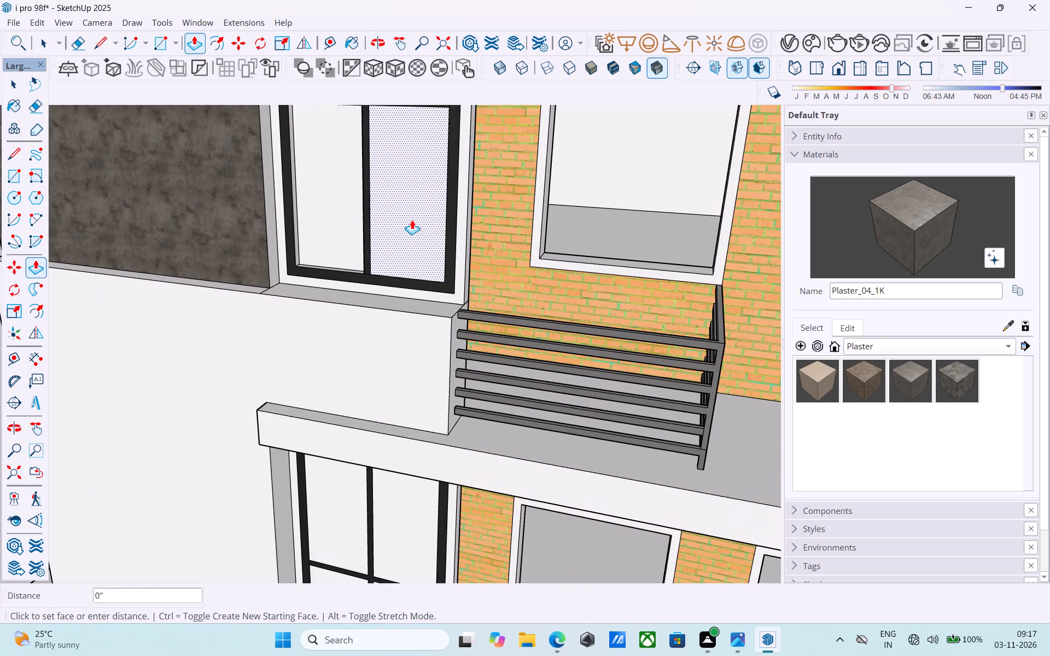
middle_drag(492, 209, 740, 167)
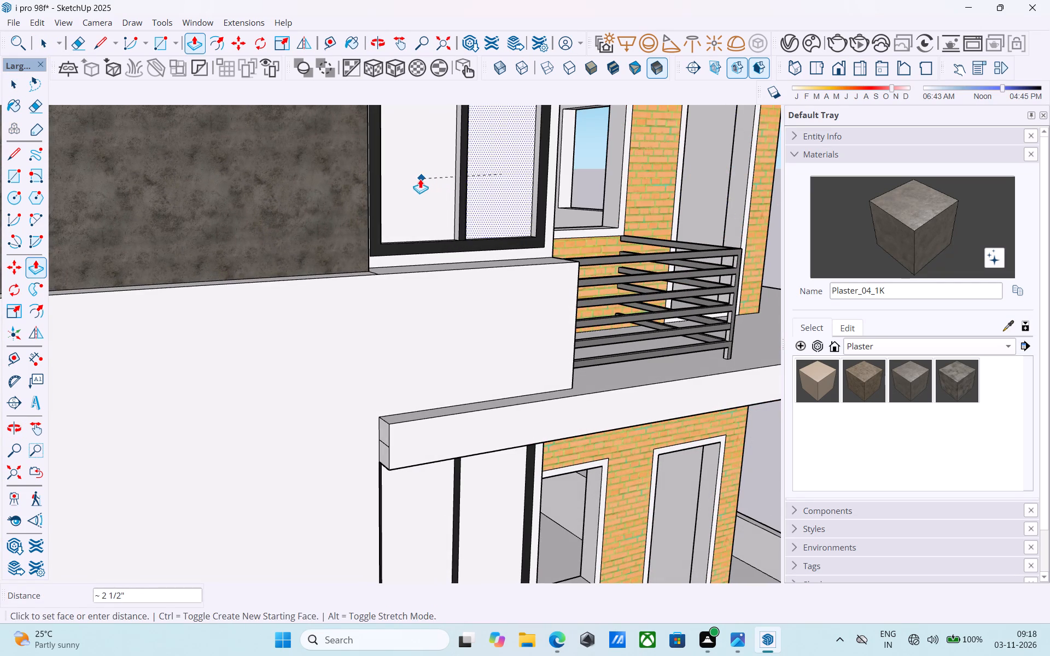
click(416, 180)
scroll(428, 190, down, 9)
middle_drag(415, 333, 297, 309)
scroll(224, 302, down, 4)
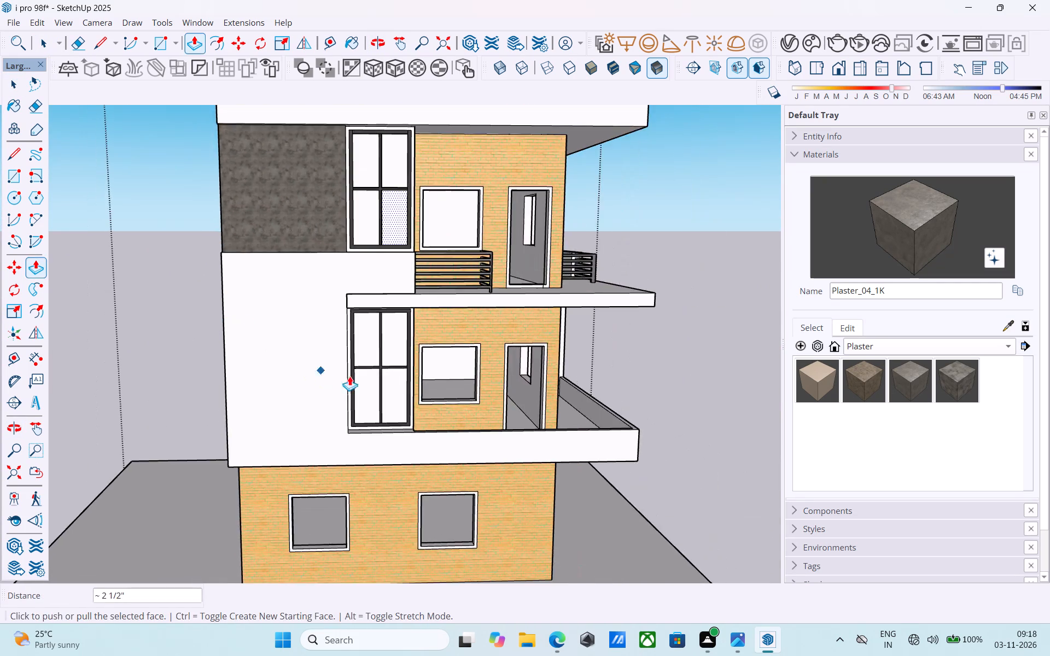
Recess all four panes of the lowest tall window by the same depth with Push/Pull and save the model.
scroll(359, 368, up, 5)
key(space)
click(383, 338)
scroll(383, 337, up, 7)
key(p)
double_click(383, 337)
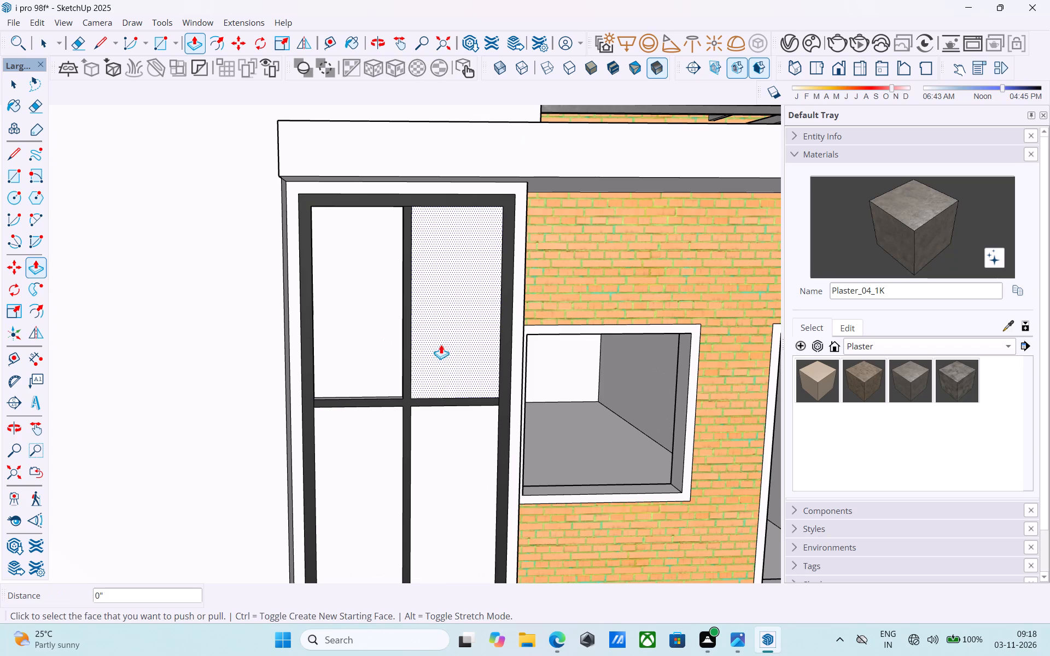
double_click(449, 344)
scroll(450, 344, down, 5)
shift+middle_drag(442, 418, 203, 365)
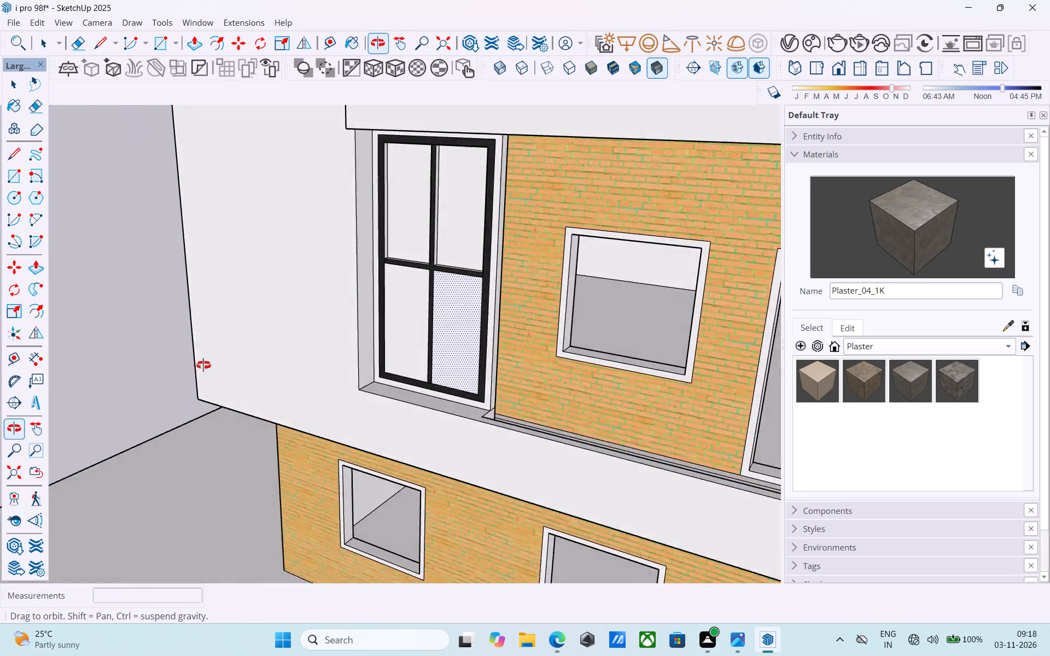
shift+middle_drag(203, 365, 149, 390)
scroll(446, 358, up, 4)
double_click(464, 330)
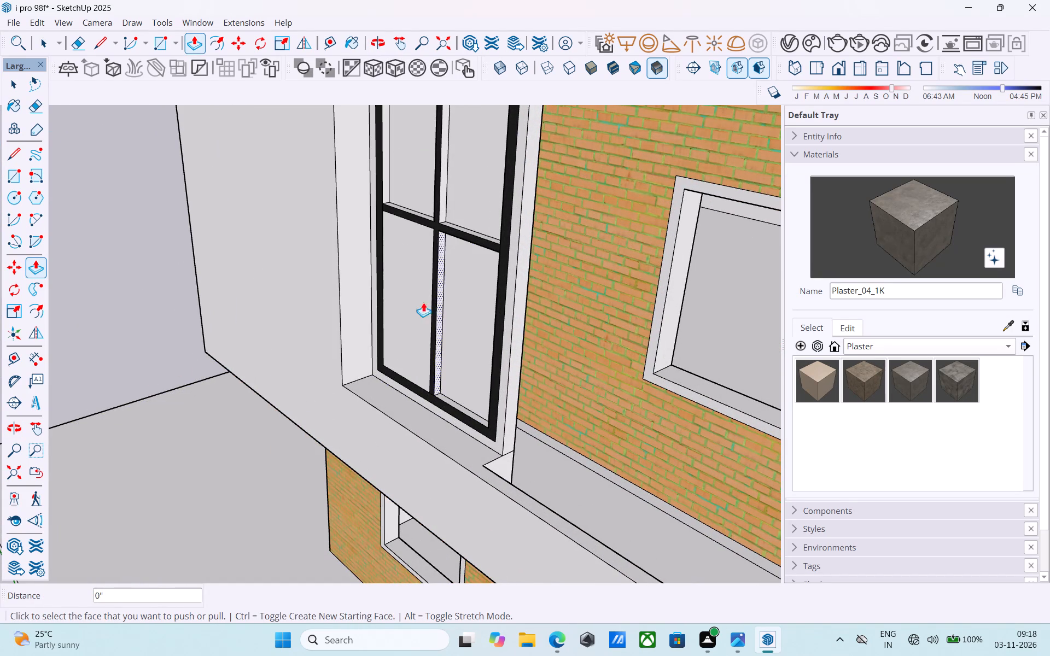
double_click(413, 298)
key(space)
scroll(414, 298, down, 4)
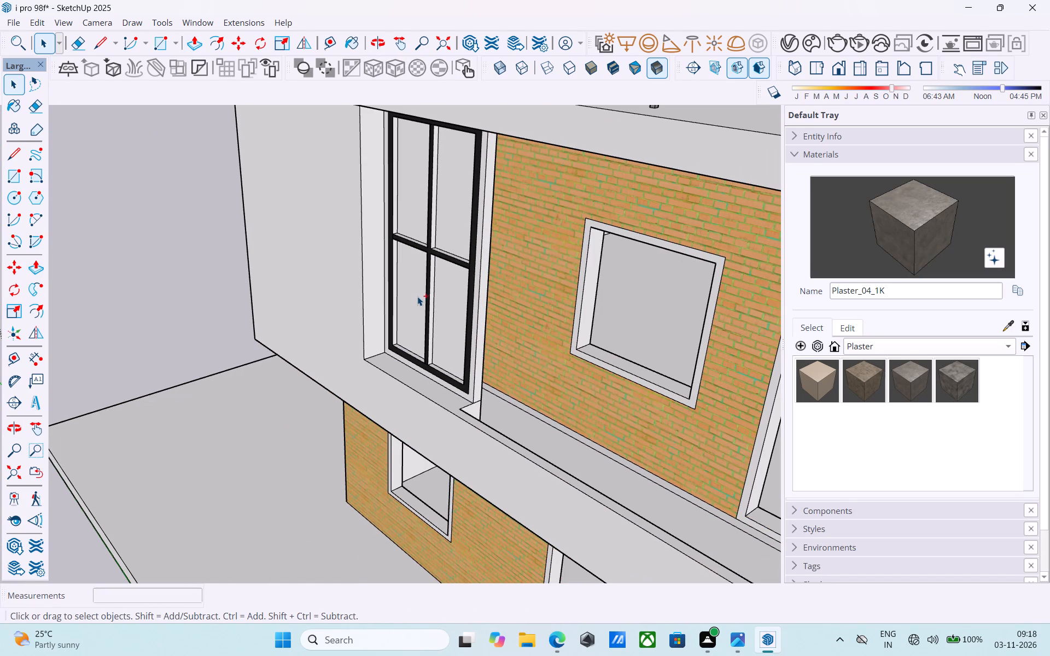
key(ctrl+s)
Examine the tall windows, balconies and facades of the whole building from several angles.
scroll(421, 295, down, 10)
shift+middle_drag(500, 284, 457, 464)
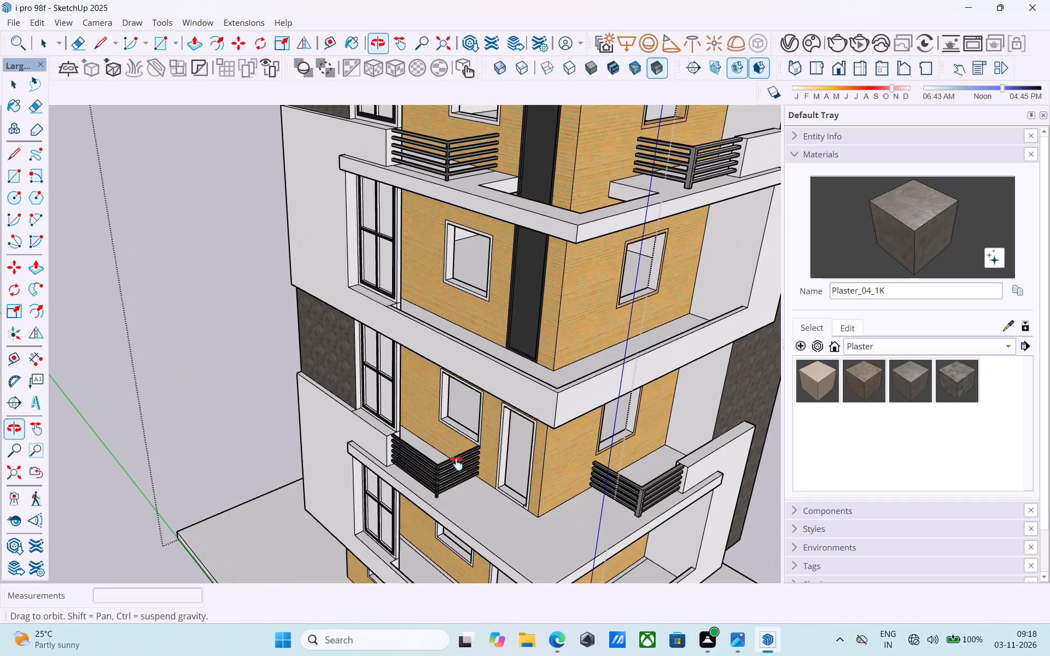
shift+middle_drag(457, 464, 582, 420)
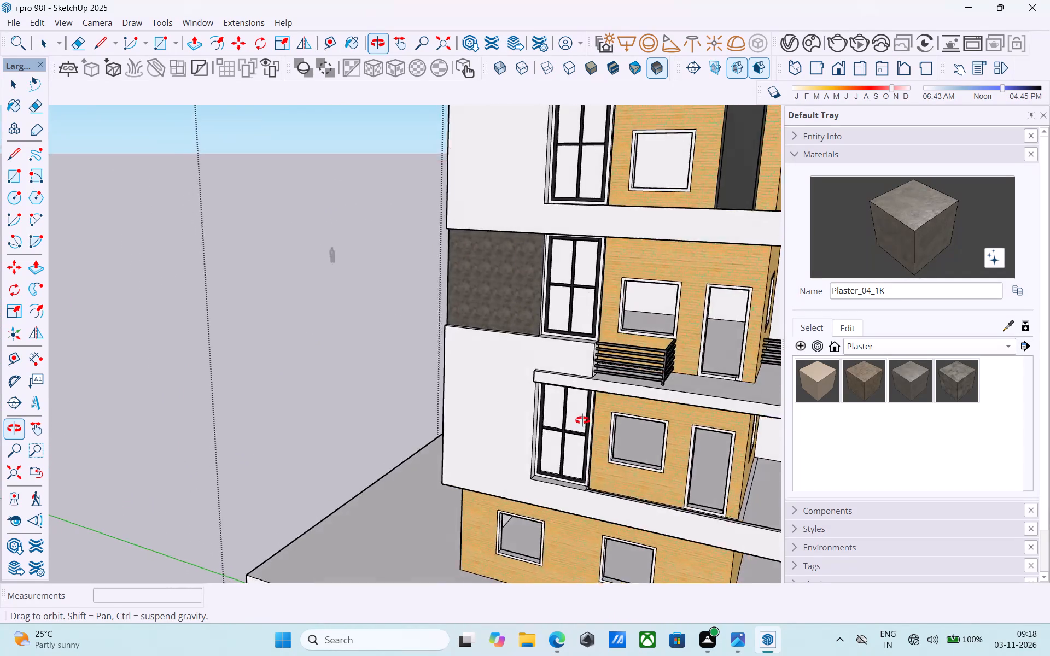
shift+middle_drag(582, 420, 346, 477)
shift+middle_drag(398, 350, 374, 423)
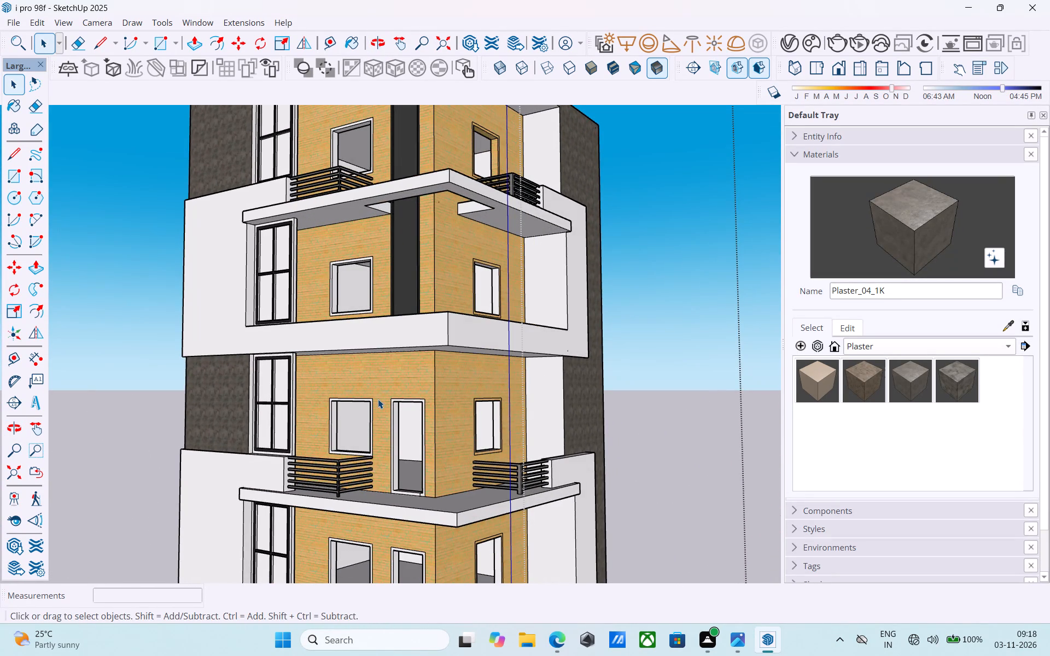
middle_drag(378, 399, 411, 449)
scroll(399, 415, down, 7)
middle_drag(386, 419, 358, 426)
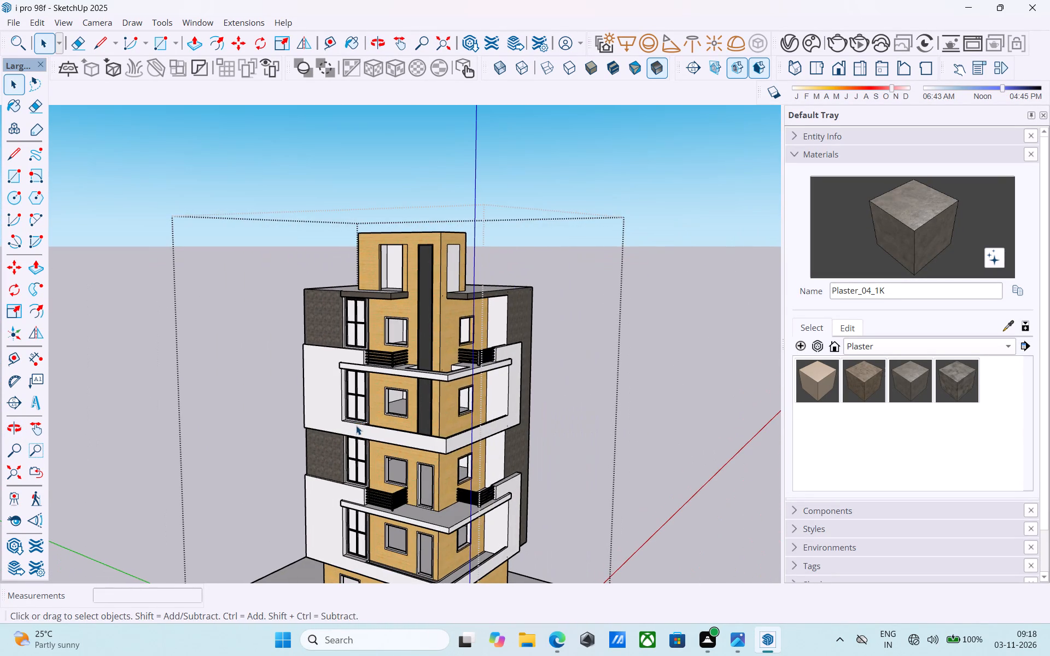
scroll(326, 431, down, 6)
middle_drag(326, 431, 313, 429)
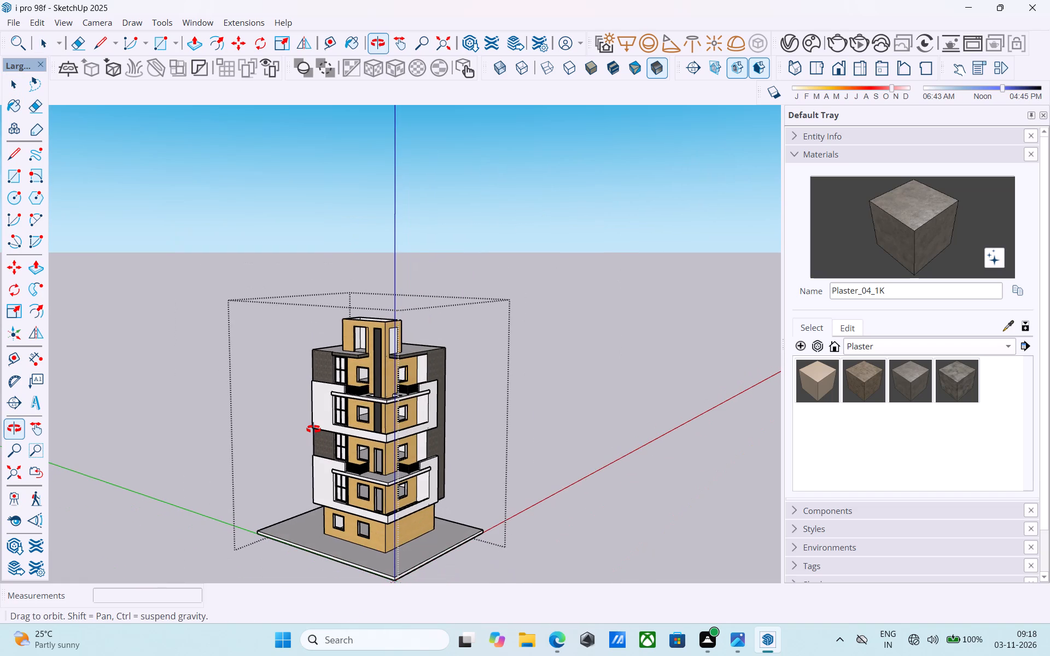
middle_drag(313, 429, 345, 445)
middle_drag(481, 432, 588, 408)
scroll(377, 376, up, 1)
scroll(932, 383, up, 2)
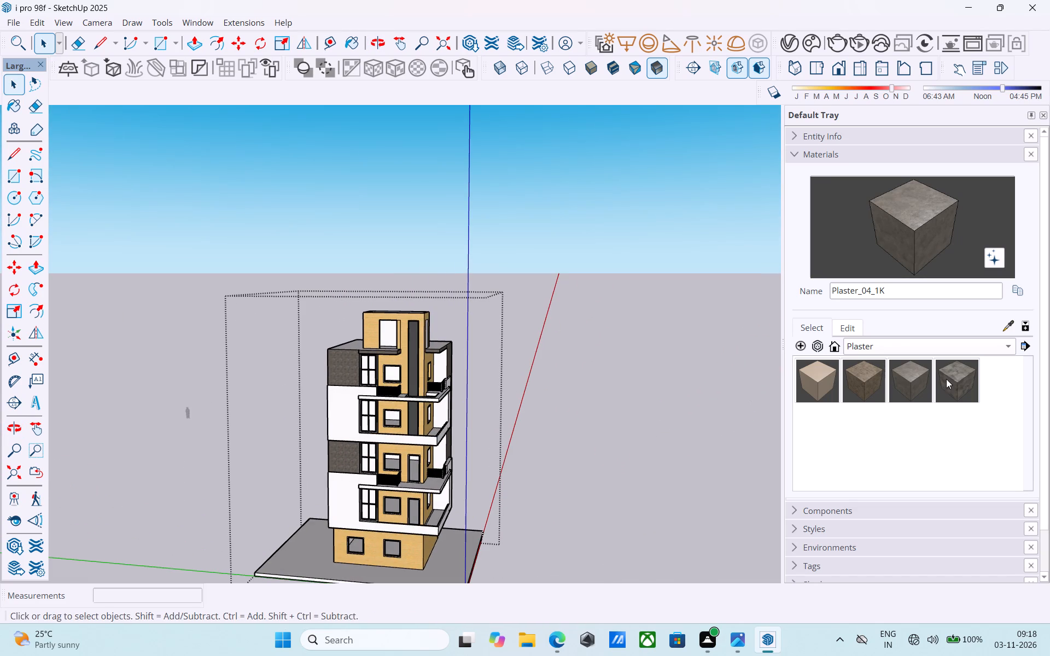
Paint the four panes of the topmost tall window with M02_Ash_Whisper from the Solid Colors materials.
click(890, 348)
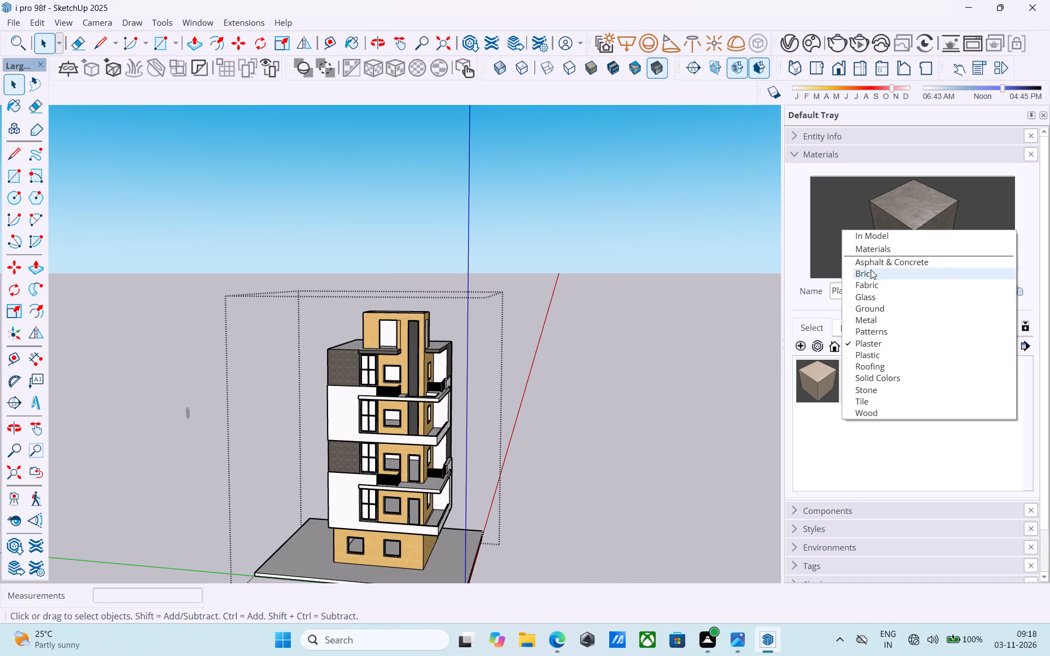
click(877, 235)
scroll(880, 407, down, 7)
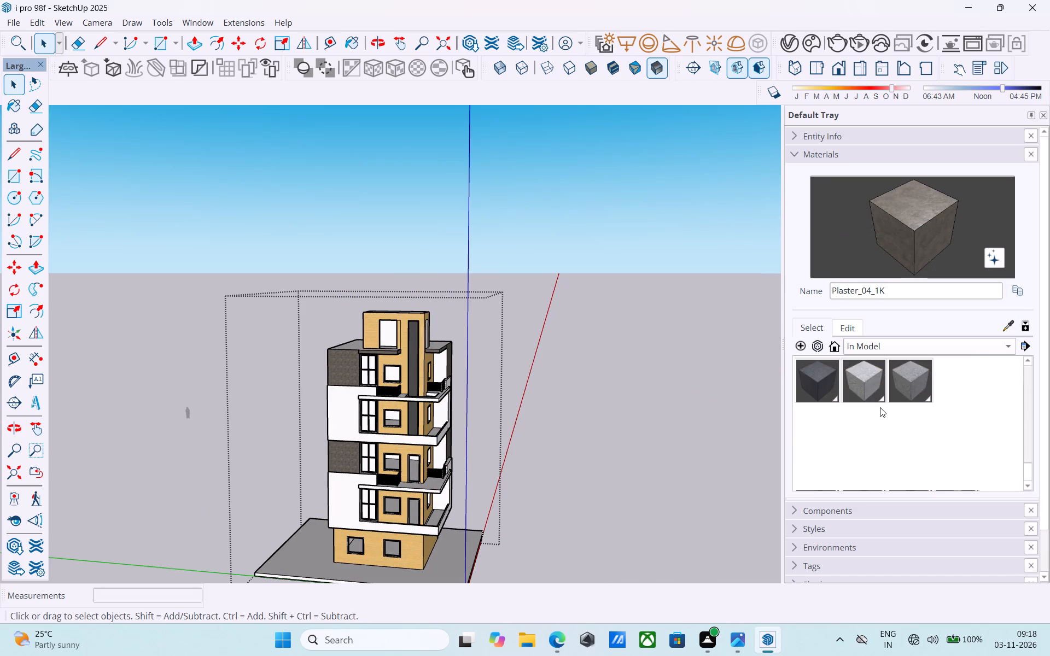
scroll(880, 407, up, 7)
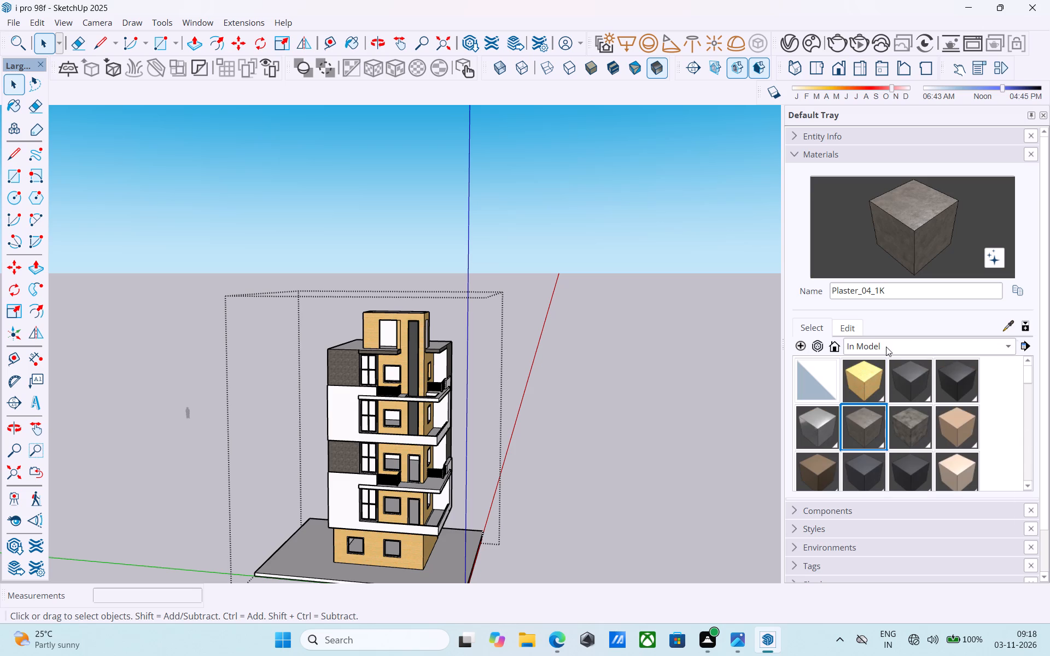
click(886, 347)
click(888, 487)
scroll(886, 478, down, 12)
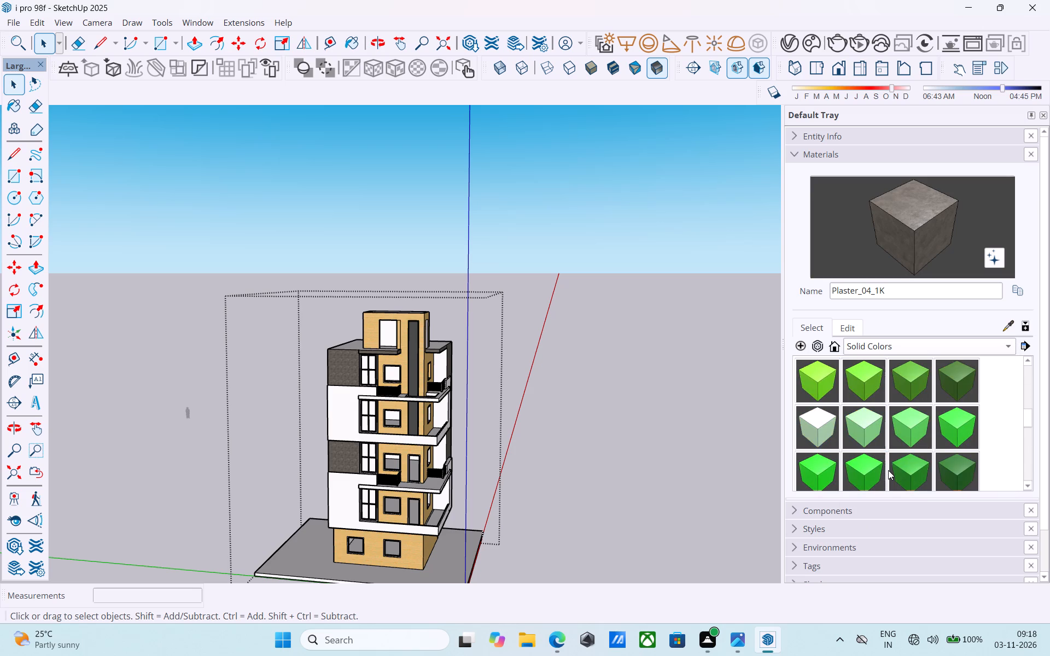
scroll(888, 469, down, 10)
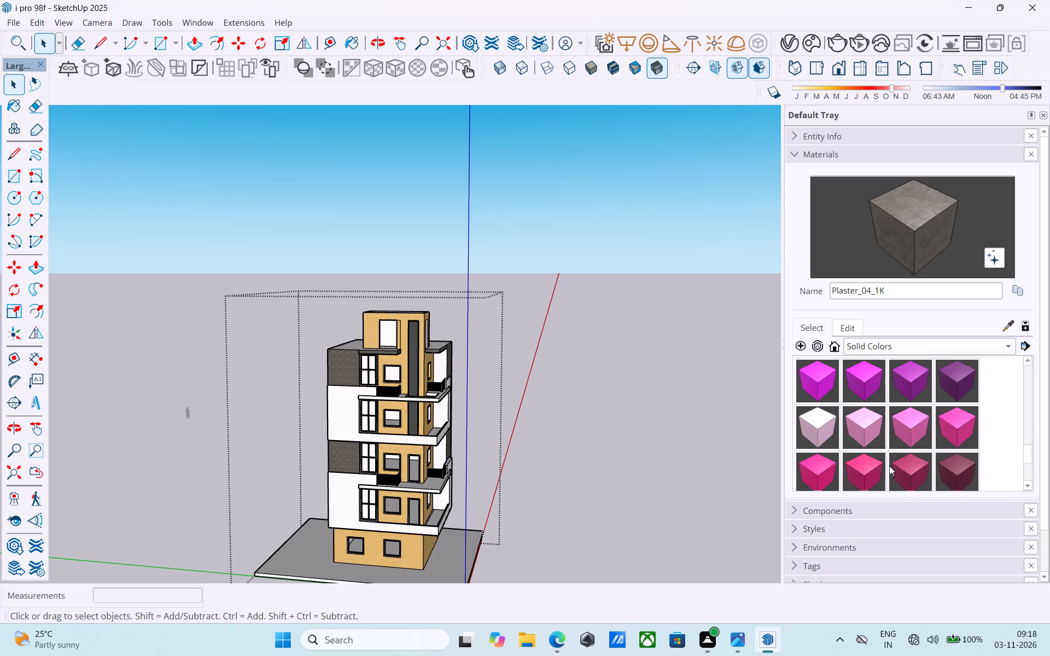
scroll(889, 466, down, 2)
click(925, 434)
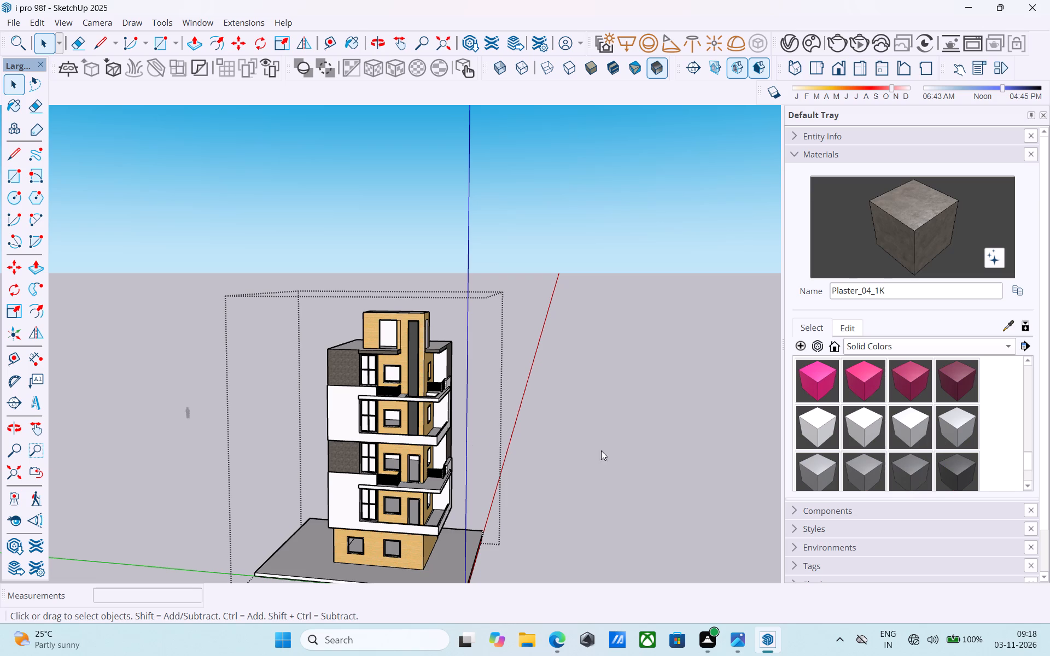
scroll(356, 399, up, 12)
click(374, 312)
scroll(376, 313, up, 5)
click(423, 308)
click(396, 387)
click(424, 383)
scroll(413, 336, down, 5)
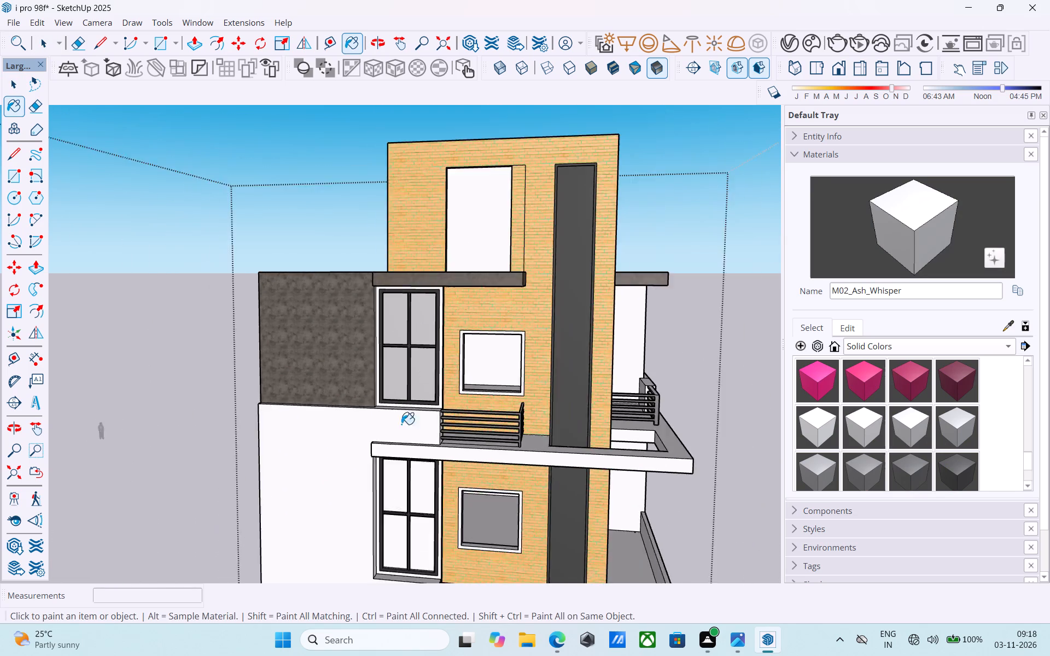
Paint all four panes of the second tall window from the top with M02_Ash_Whisper.
scroll(401, 446, up, 6)
click(405, 496)
click(440, 499)
scroll(386, 346, down, 7)
scroll(401, 494, up, 7)
click(384, 482)
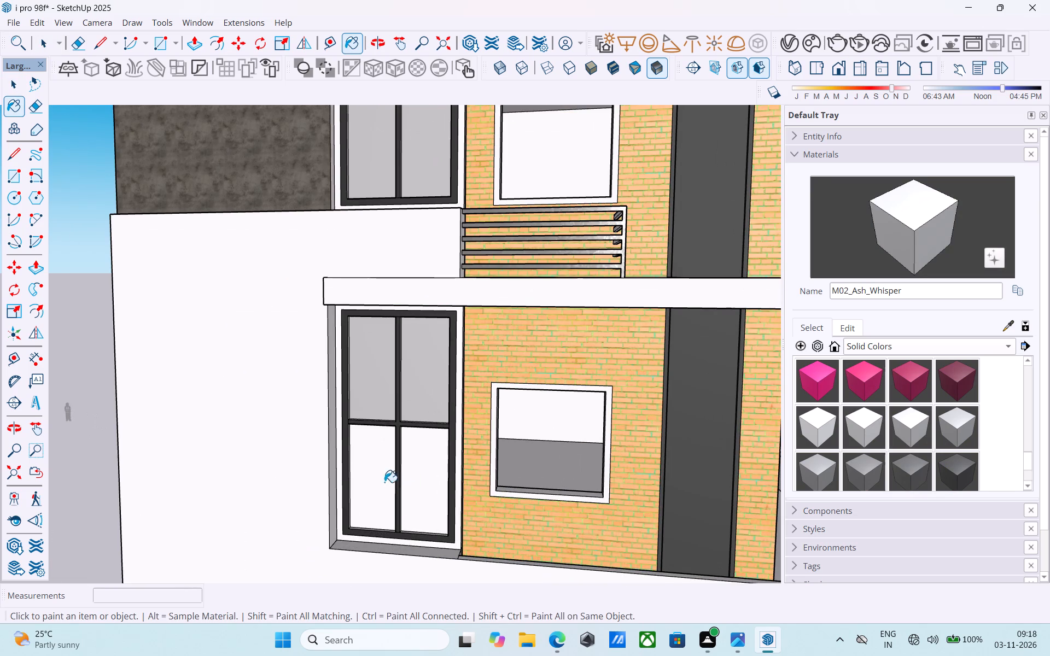
click(415, 483)
Paint all four panes of the third tall window from the top with M02_Ash_Whisper.
scroll(328, 306, down, 9)
scroll(336, 278, up, 1)
scroll(336, 278, down, 2)
scroll(381, 479, up, 10)
click(352, 420)
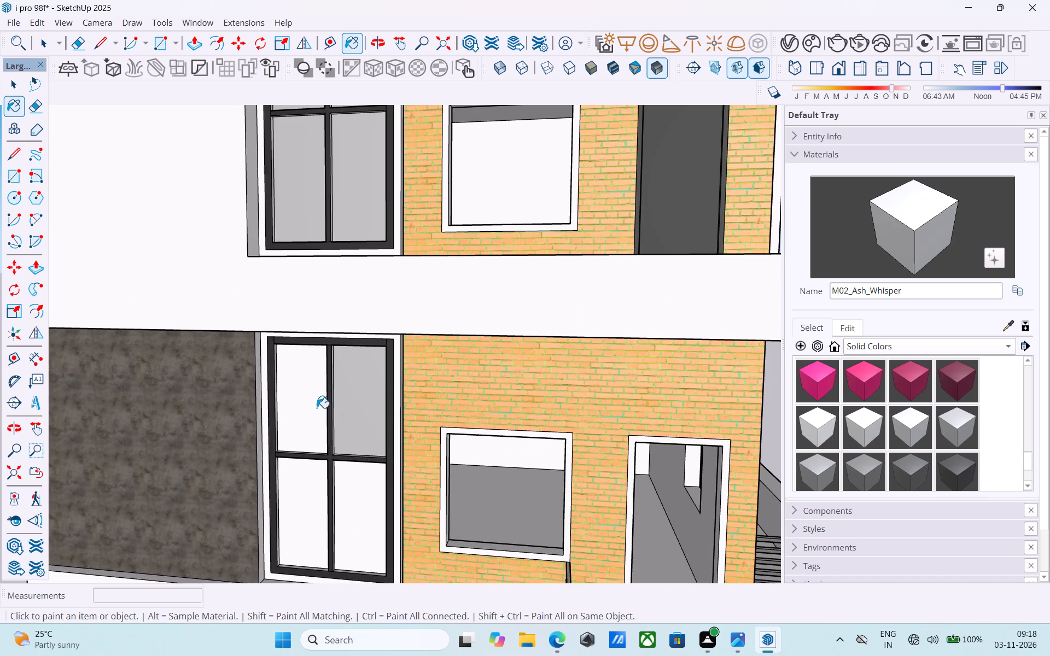
click(306, 402)
click(327, 502)
click(346, 506)
Paint all four panes of the lowest tall window with M02_Ash_Whisper and save the model.
scroll(350, 428, down, 12)
scroll(359, 544, up, 4)
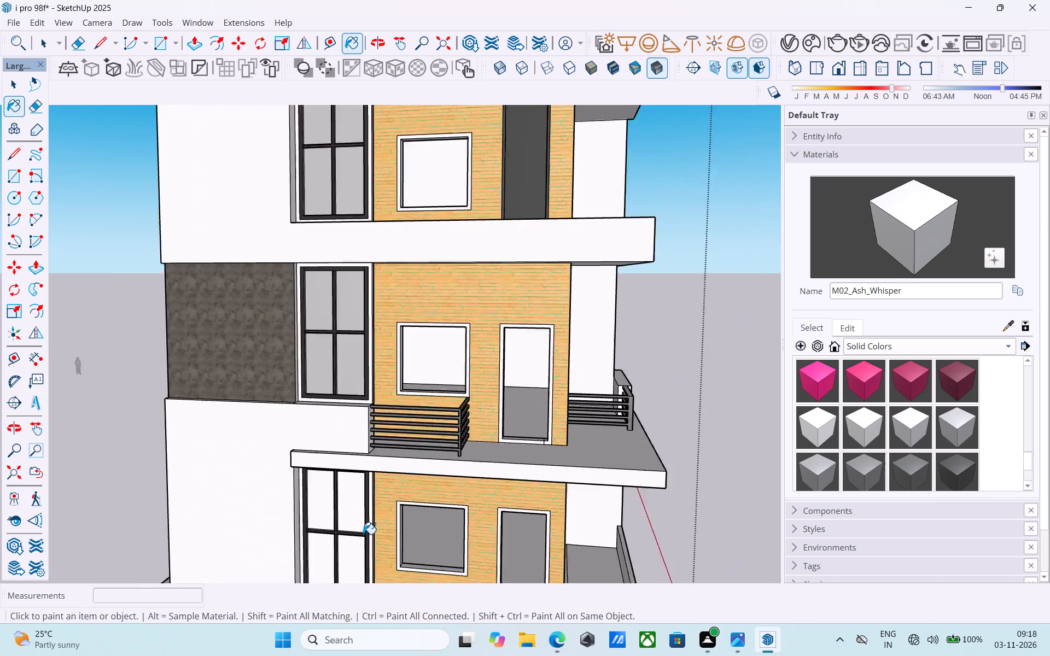
scroll(363, 534, up, 5)
click(345, 505)
click(312, 484)
click(307, 540)
click(345, 540)
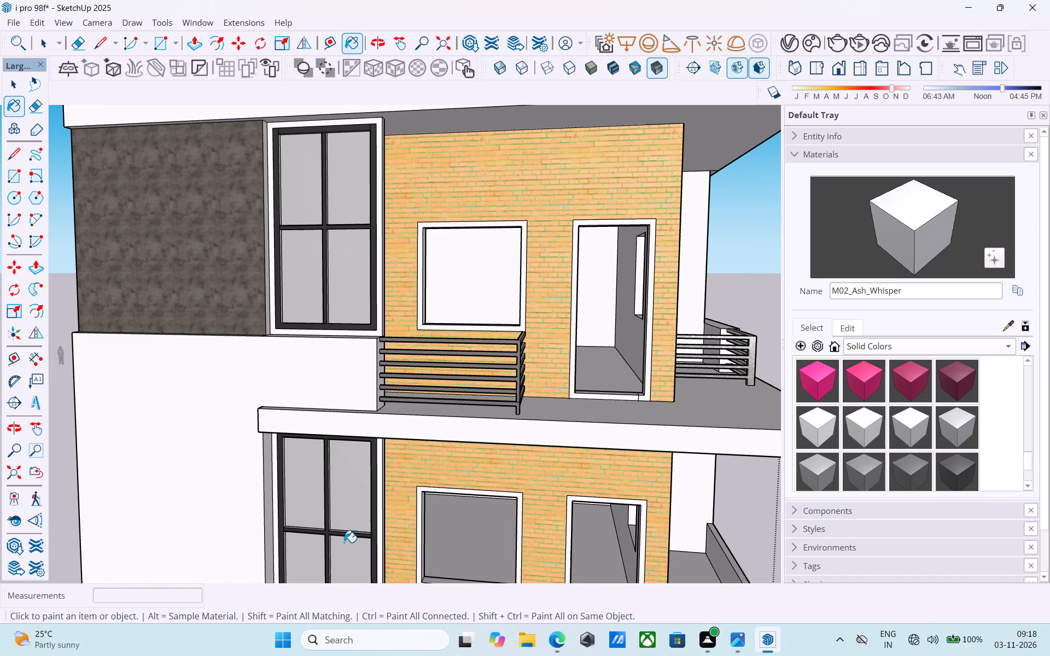
scroll(347, 529, down, 20)
middle_drag(351, 519, 190, 513)
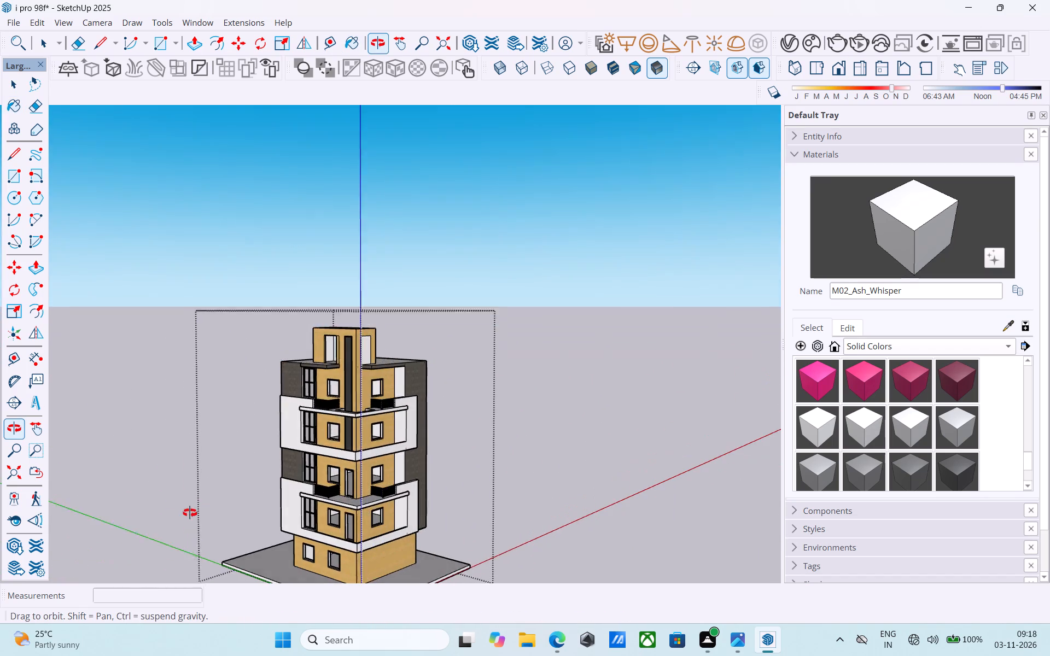
middle_drag(190, 513, 183, 524)
key(ctrl+s)
Examine the painted window panes, upper storeys and rooftop room for remaining flaws.
scroll(316, 379, up, 4)
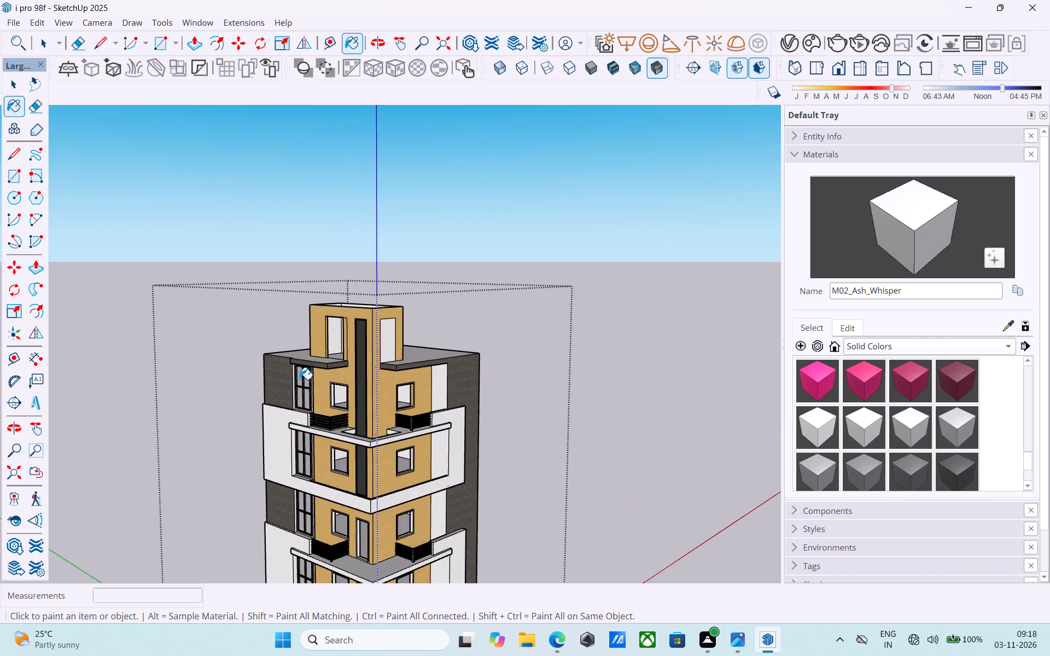
scroll(300, 379, up, 10)
scroll(295, 370, down, 3)
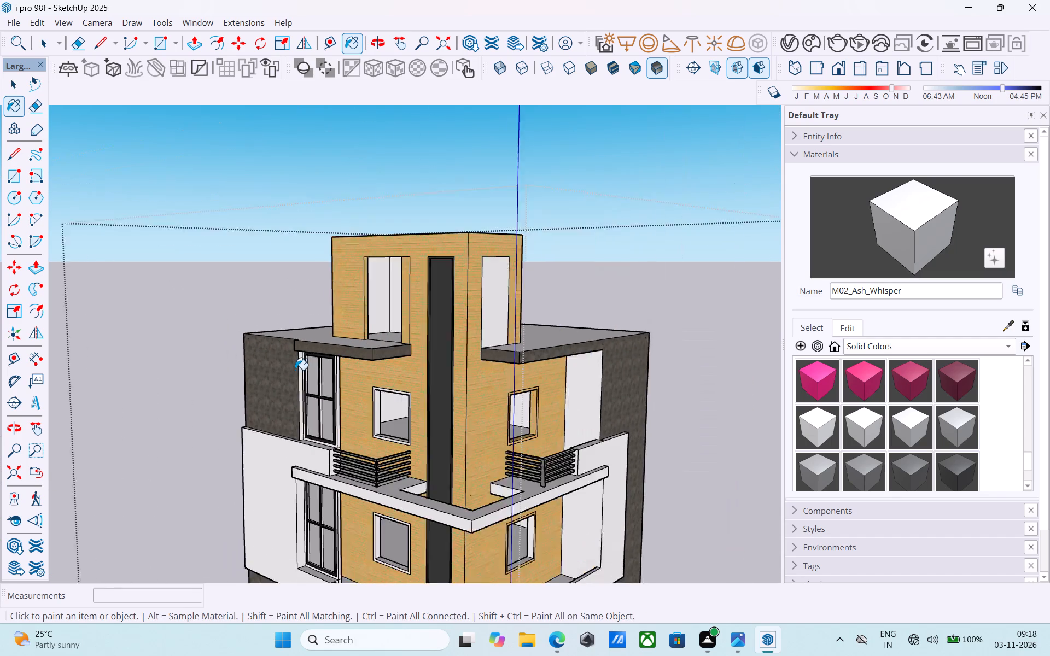
scroll(295, 370, down, 3)
middle_drag(295, 370, 508, 344)
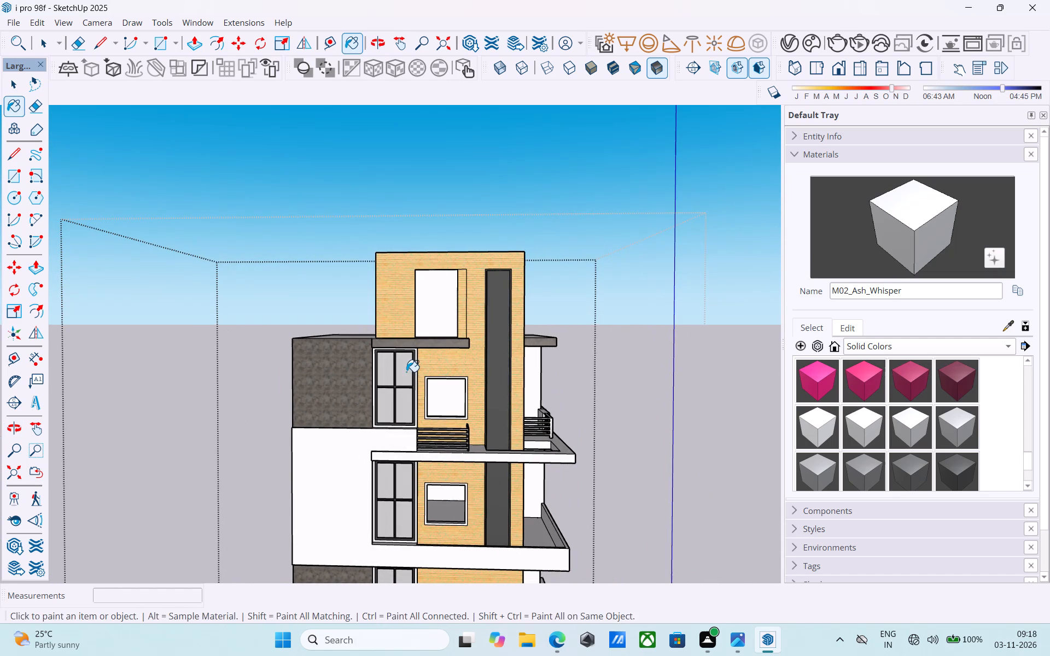
scroll(364, 400, up, 7)
middle_drag(374, 396, 329, 386)
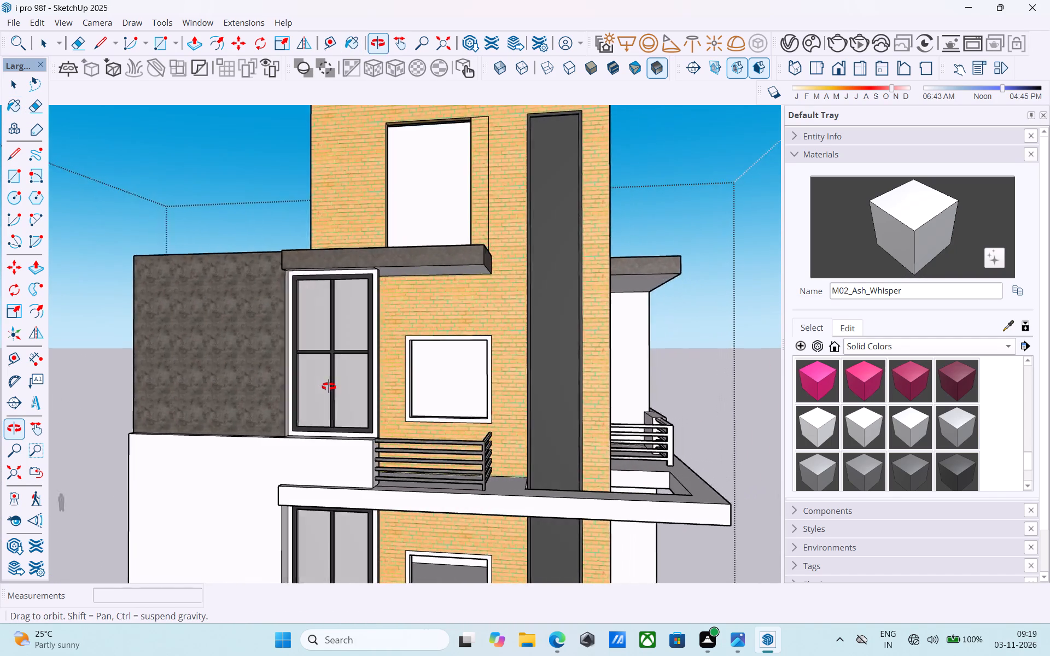
middle_drag(329, 386, 299, 393)
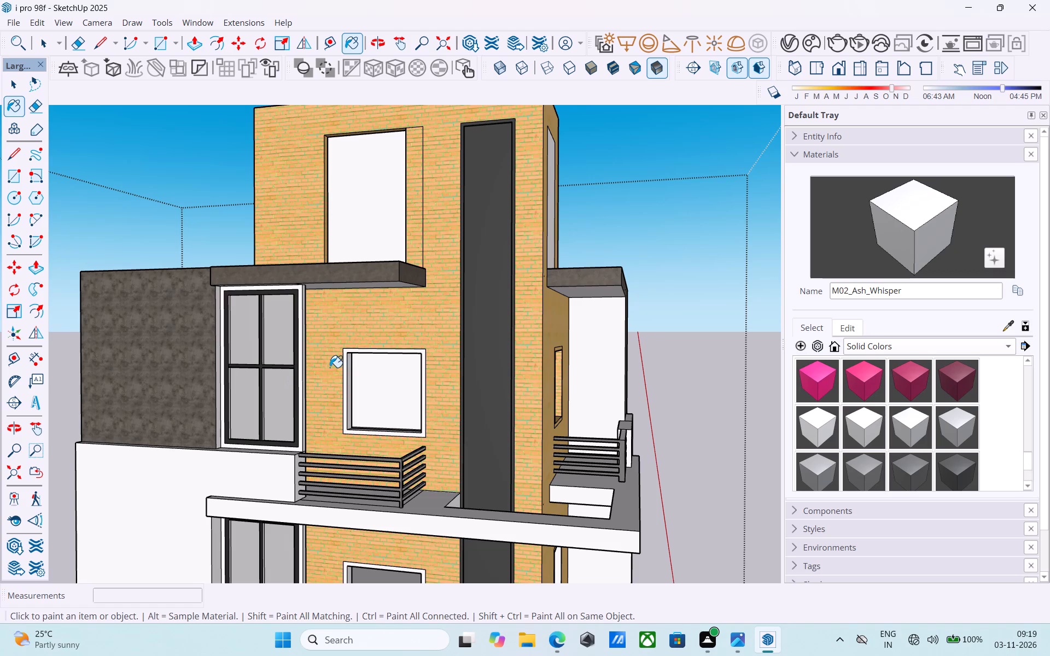
scroll(334, 366, down, 6)
middle_drag(334, 366, 351, 384)
scroll(361, 390, down, 4)
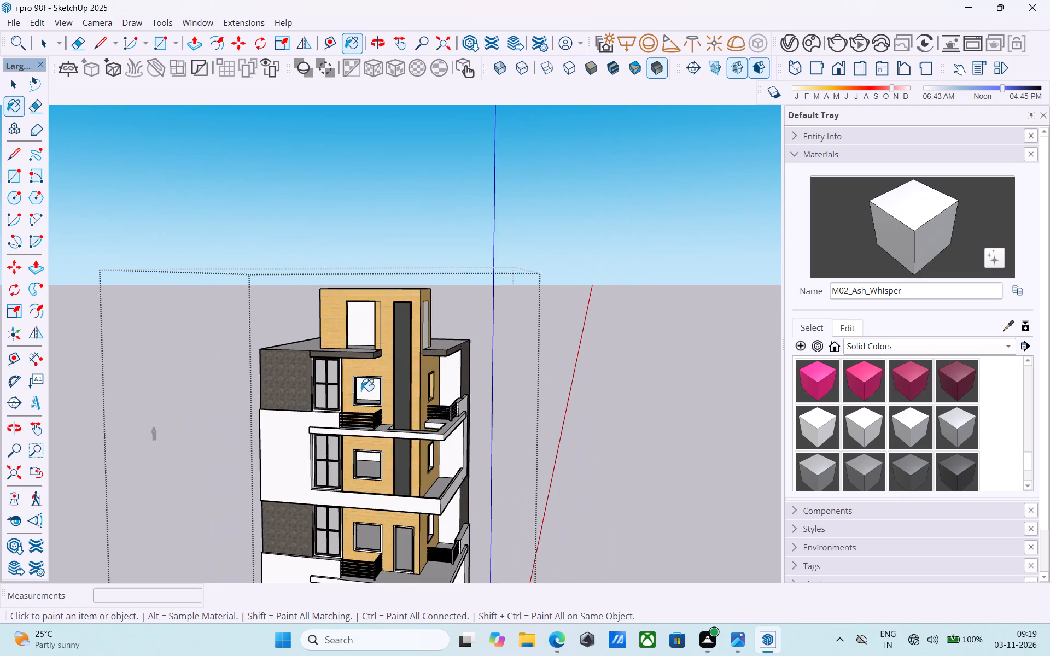
Erase the stray edges beside and at the foot of the rooftop room's doorway.
middle_drag(361, 391, 389, 442)
key(e)
scroll(397, 336, up, 9)
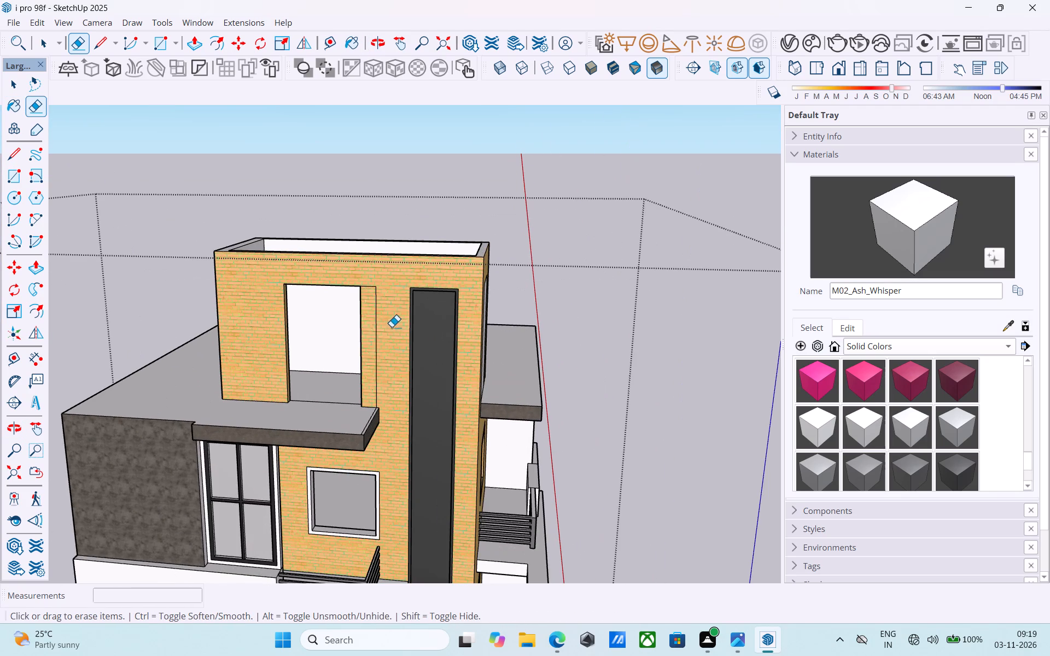
click(377, 314)
click(375, 292)
click(375, 288)
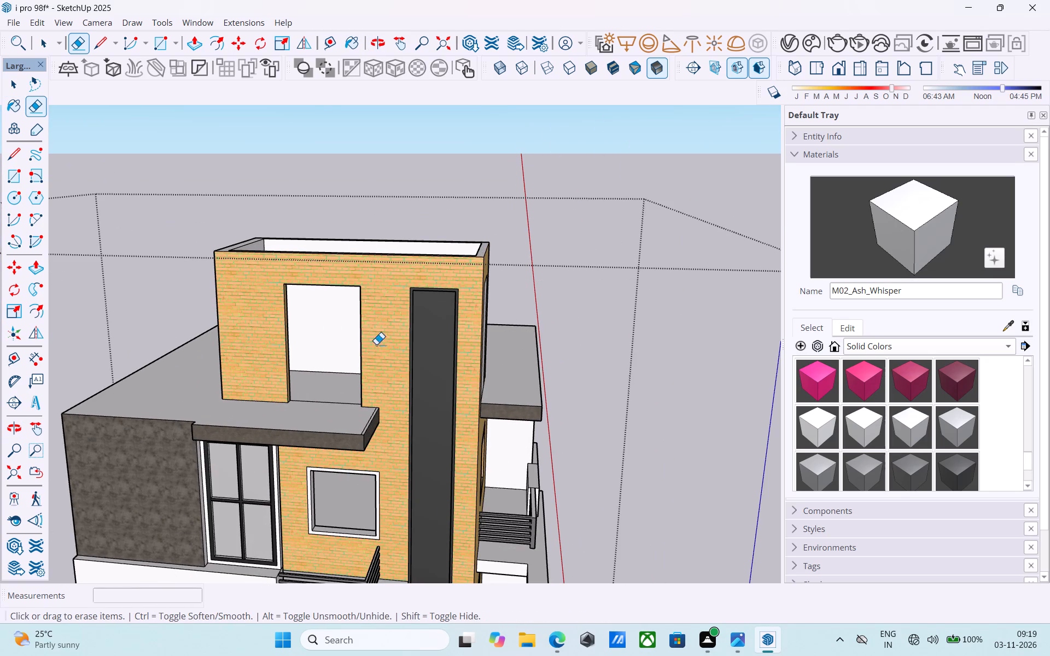
drag(338, 408, 323, 397)
Close the open top of the rooftop room with a rectangle of 7' by about 15' 11 3/8" between the inner wall corners.
scroll(332, 407, down, 4)
middle_drag(384, 391, 756, 372)
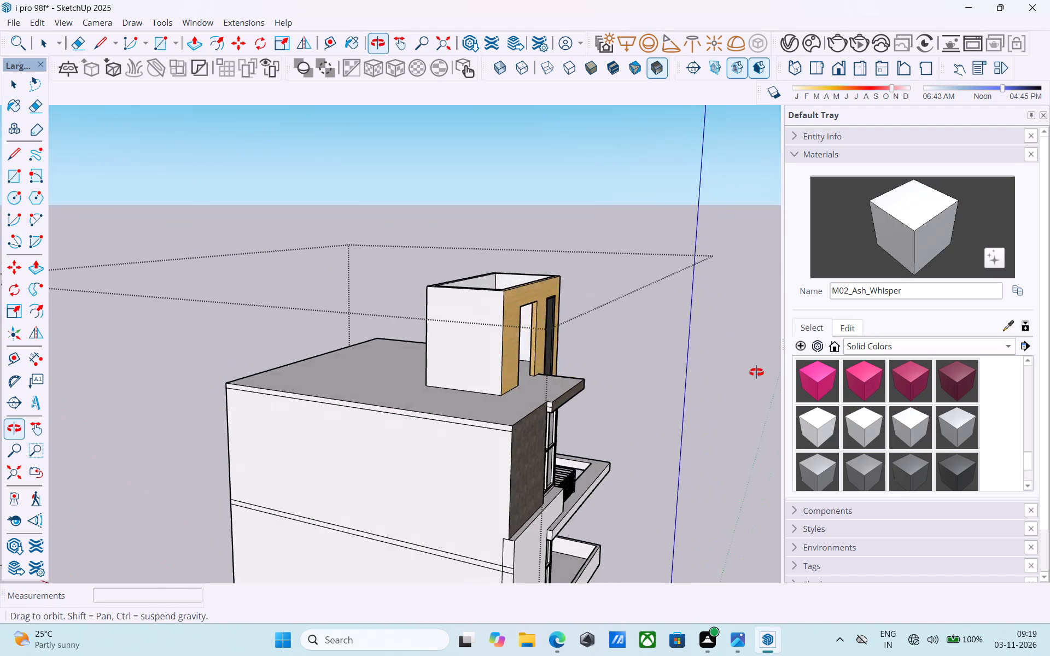
middle_drag(756, 372, 220, 522)
key(r)
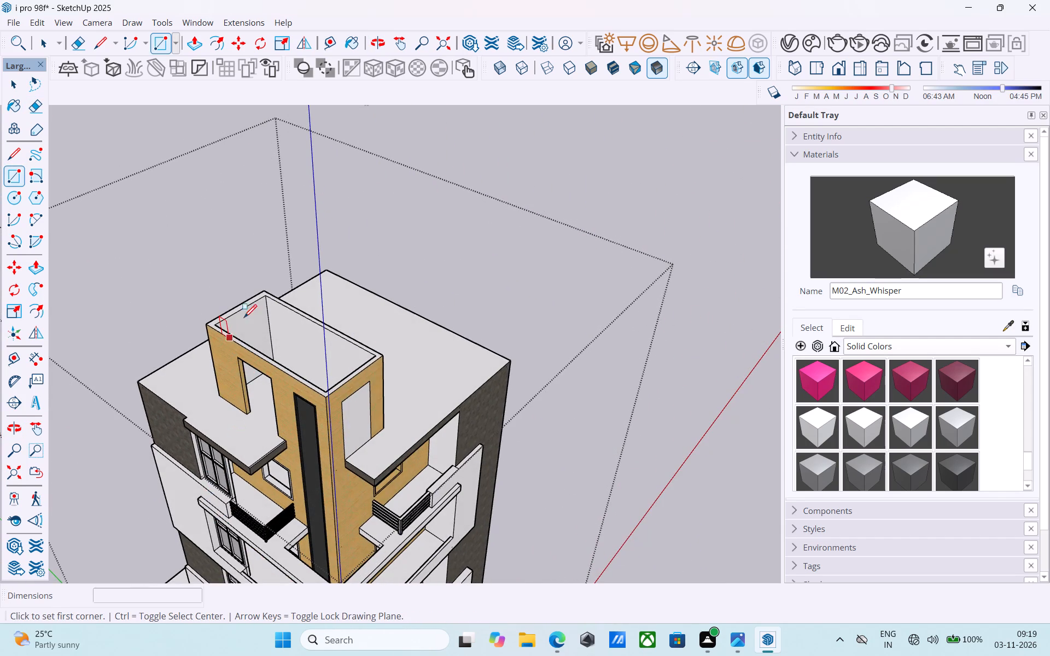
scroll(253, 304, up, 4)
click(267, 294)
click(374, 447)
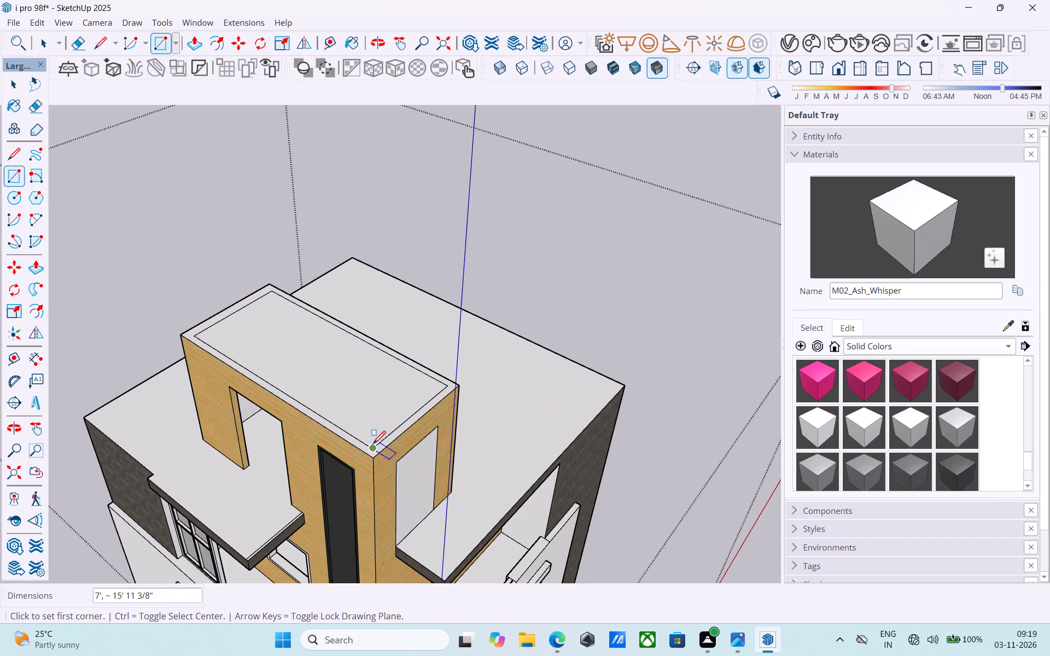
Reverse the face that closes the top of the rooftop room.
key(space)
click(370, 406)
right_click(370, 406)
click(404, 260)
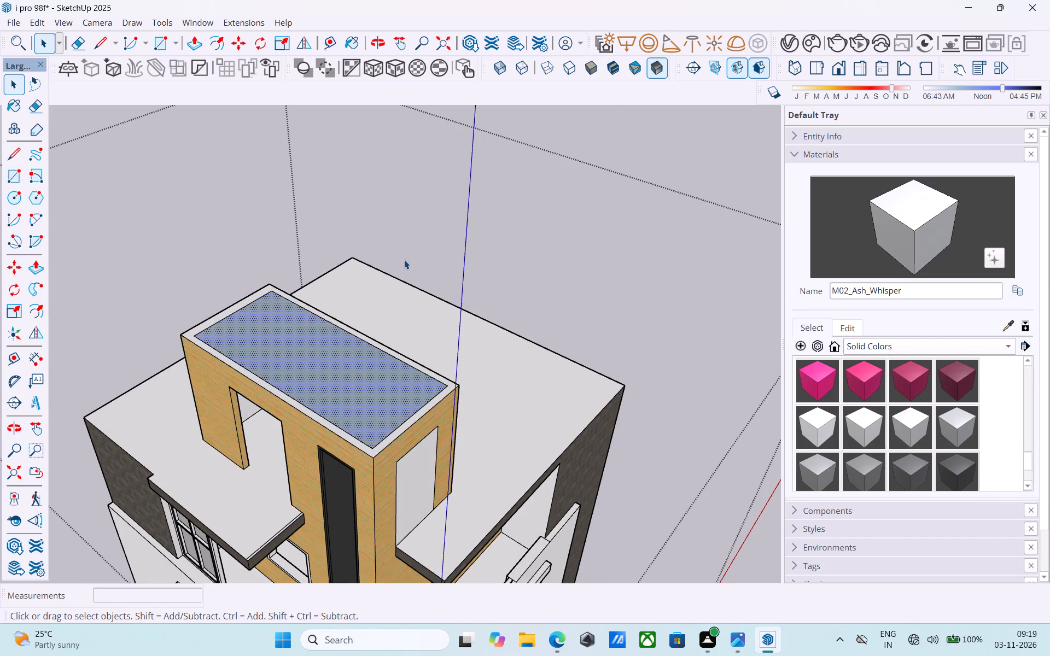
Draw 6" vertical lines upward from two diagonally opposite inner corners of the rooftop room's top face.
key(l)
scroll(275, 292, up, 6)
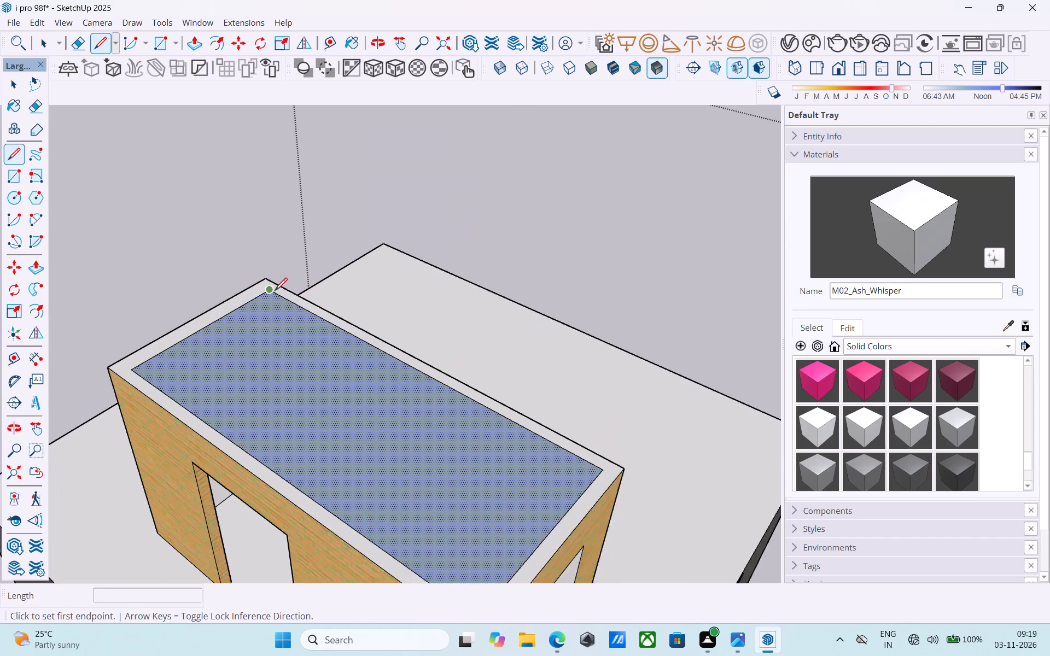
click(272, 289)
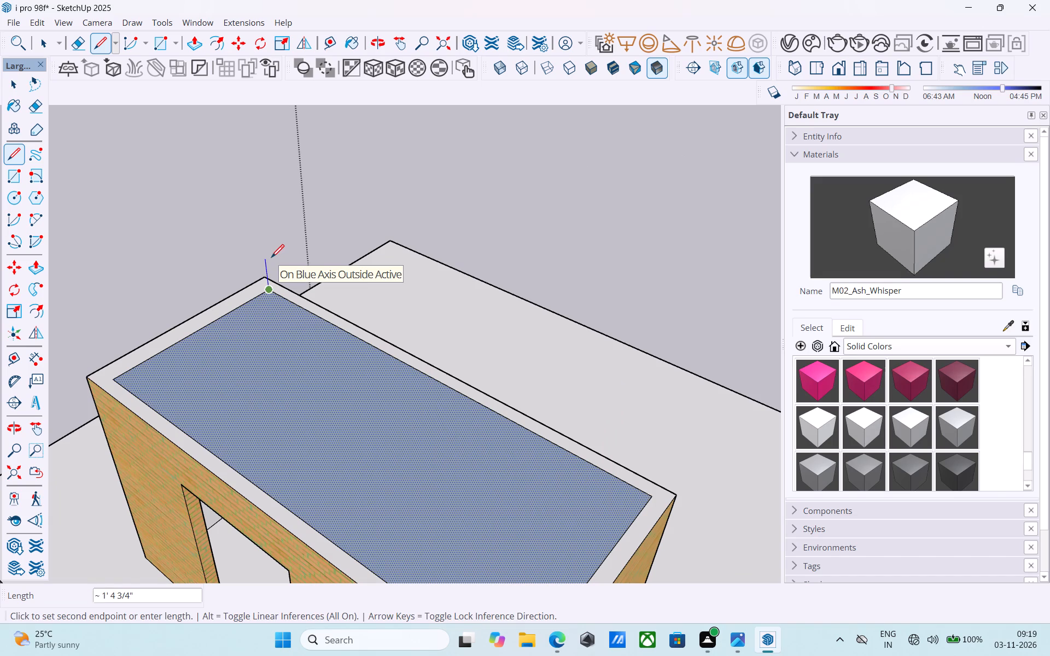
key(6)
key(shift+quotedbl)
key(Return)
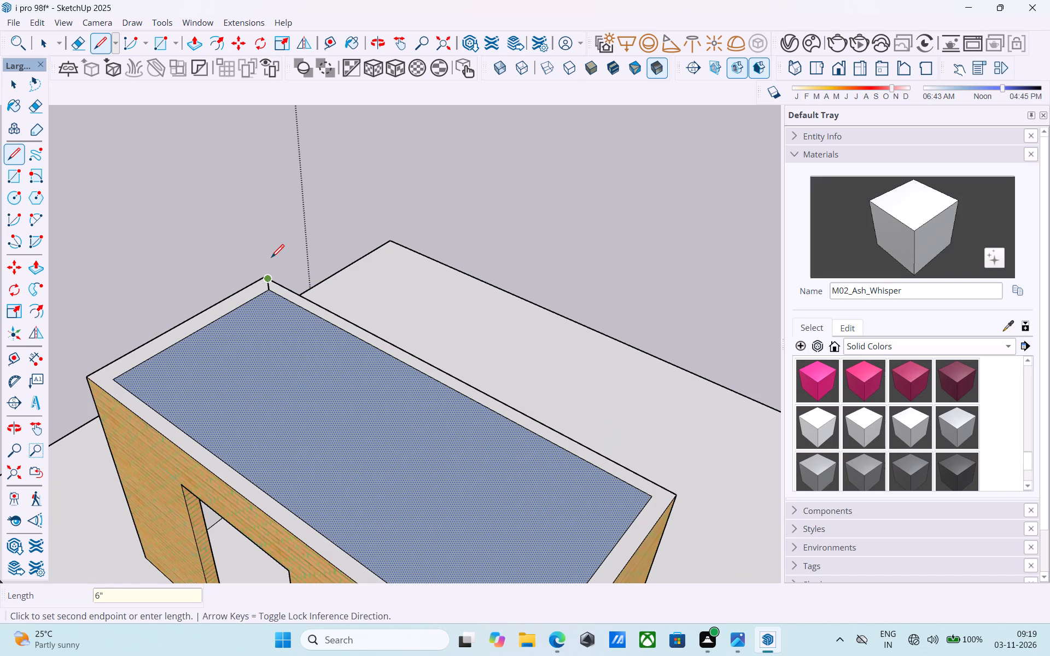
key(l)
scroll(271, 259, down, 2)
scroll(253, 322, down, 4)
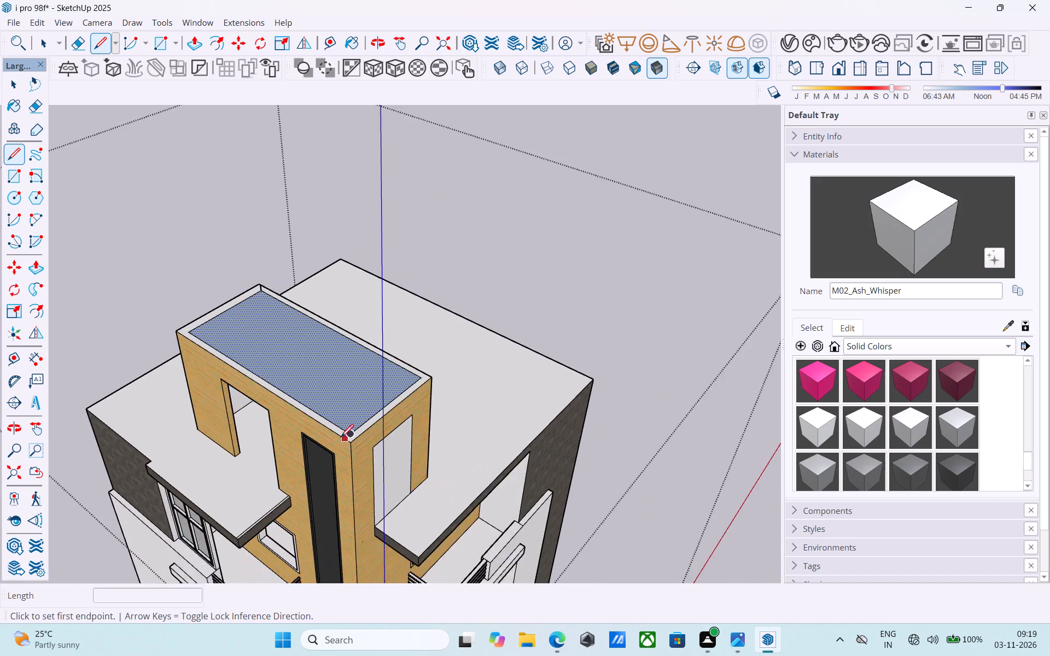
scroll(340, 436, up, 2)
middle_drag(339, 427, 298, 406)
scroll(331, 441, up, 8)
click(348, 424)
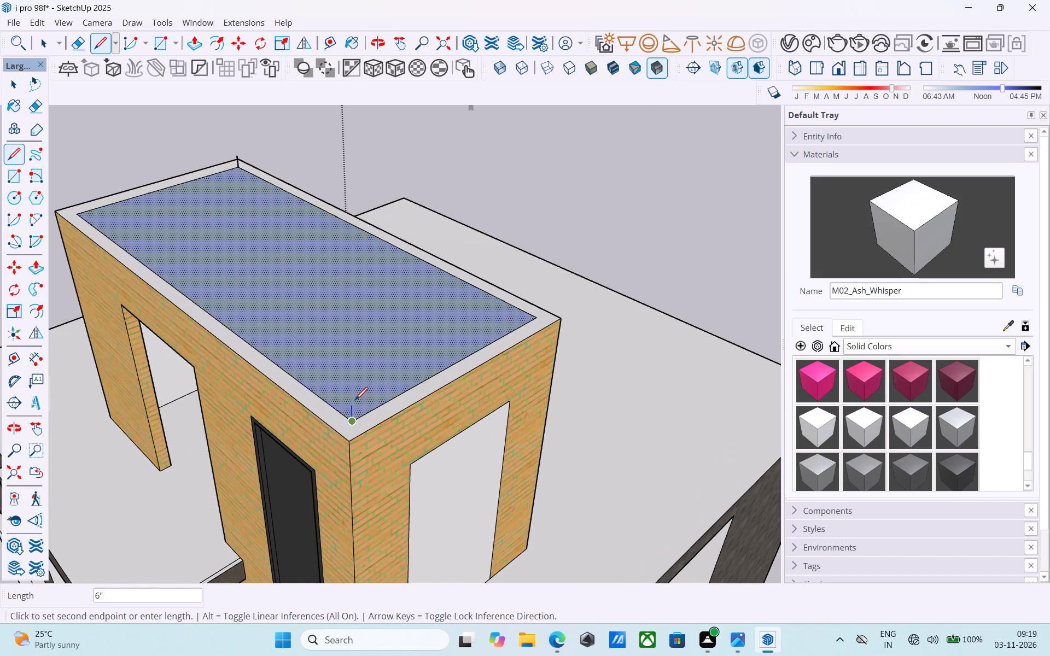
click(355, 401)
Form the raised roof slab with a rectangle between the line tops and 6" vertical edges at its other two corners.
key(r)
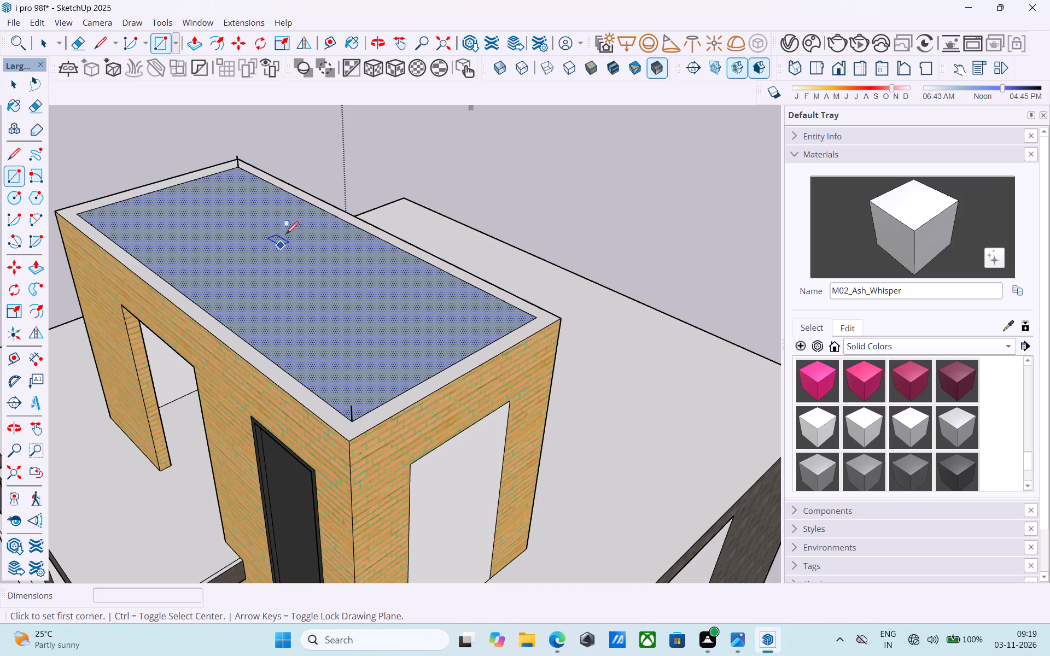
click(238, 157)
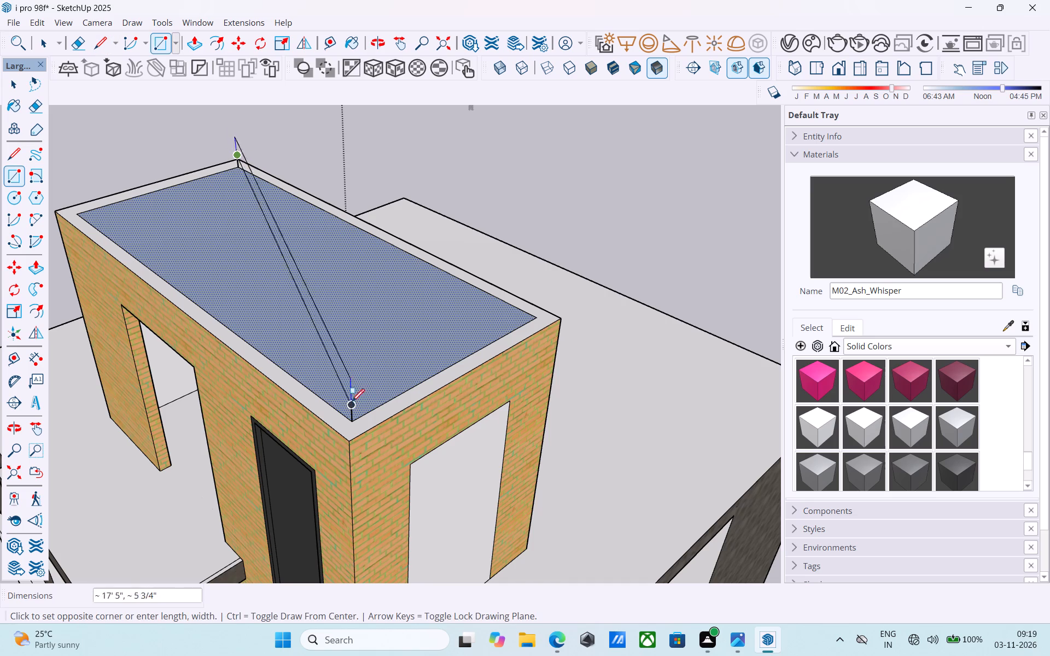
click(351, 405)
middle_drag(391, 362, 335, 347)
key(l)
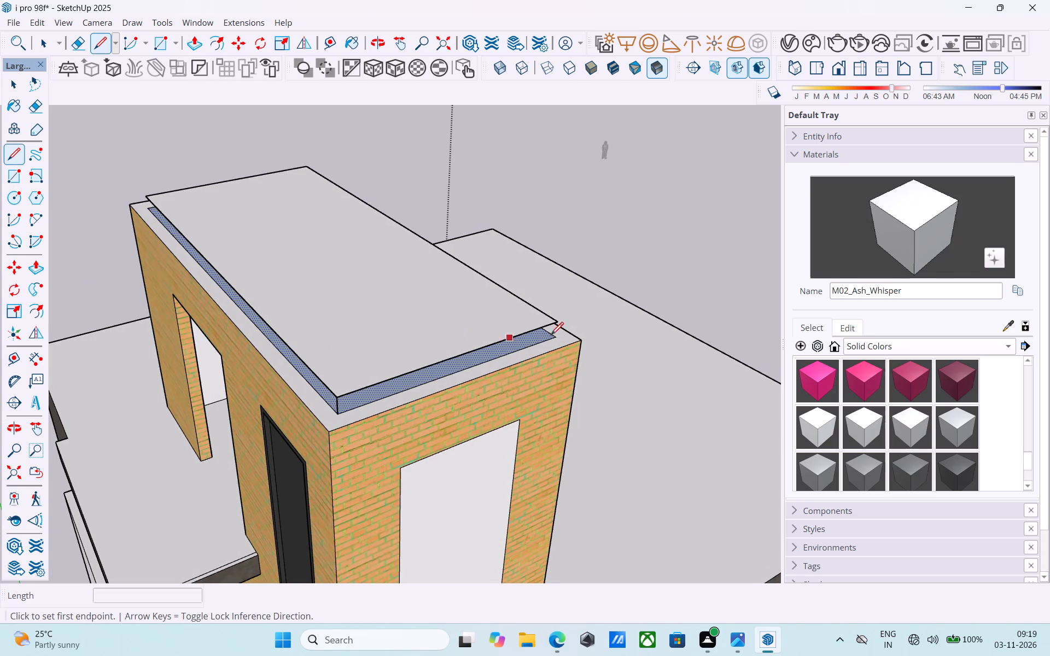
click(557, 338)
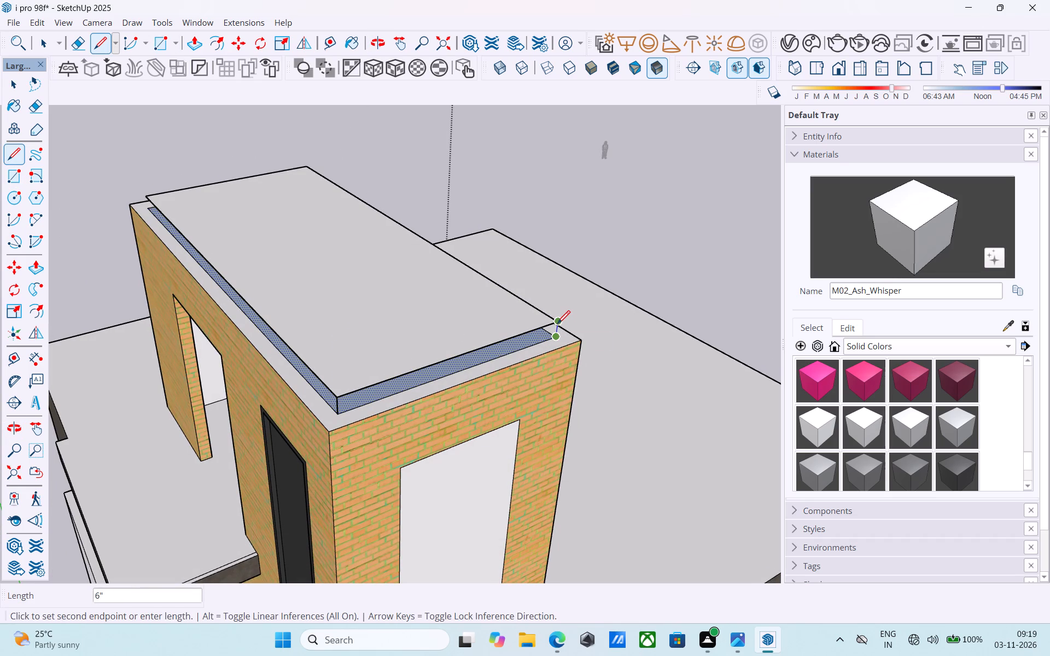
click(557, 325)
scroll(557, 325, down, 6)
middle_drag(260, 315, 755, 272)
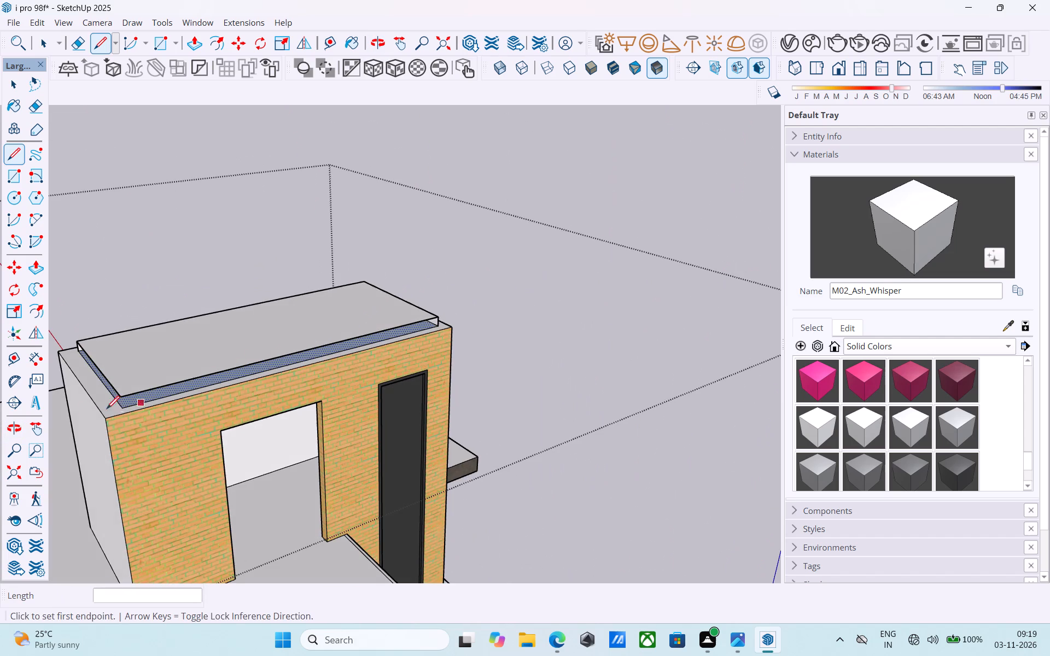
scroll(68, 417, up, 5)
scroll(180, 421, up, 5)
click(157, 388)
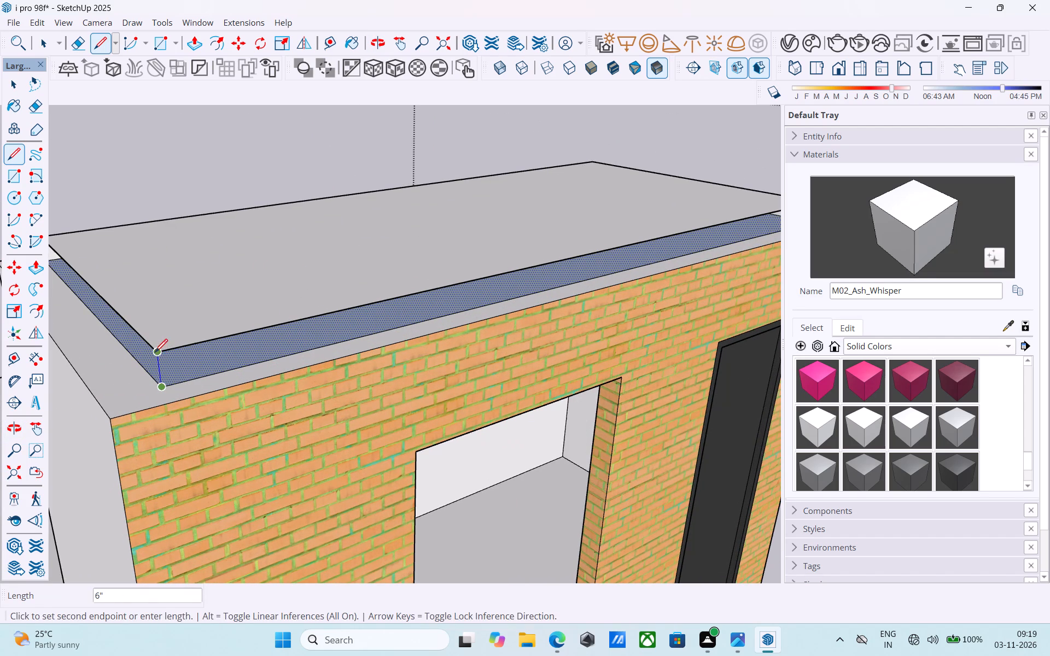
click(155, 353)
Reverse the slab's side faces above the doorway wall and the blank end wall.
key(space)
click(164, 367)
right_click(165, 367)
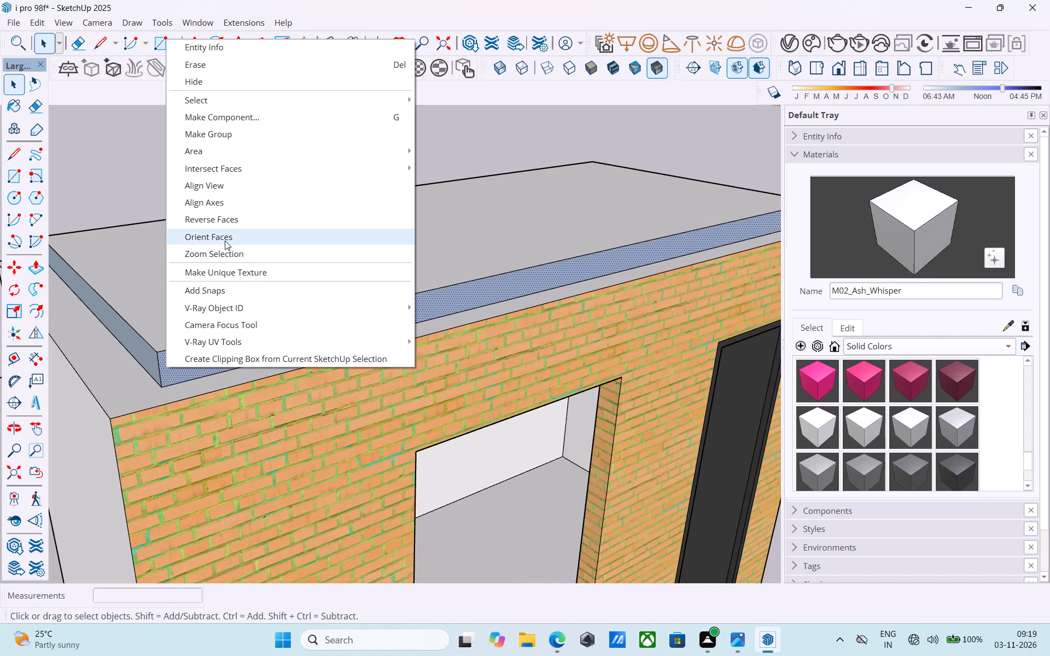
click(223, 225)
click(143, 357)
right_click(143, 357)
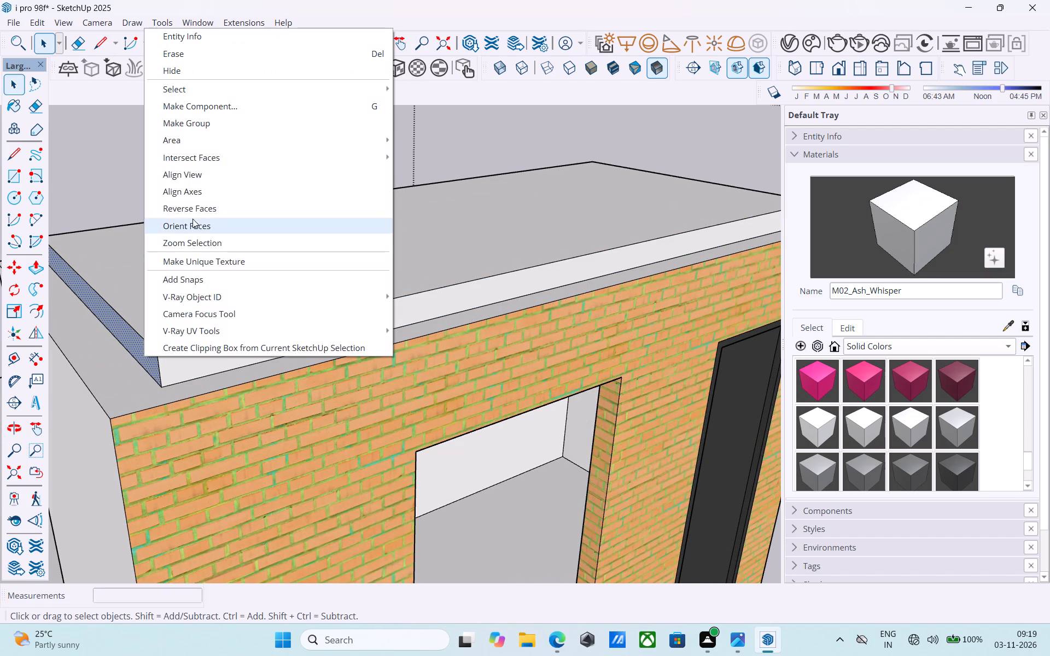
click(197, 209)
Reverse the slab's remaining two side faces above the blank long wall and the end wall with the opening.
scroll(348, 317, down, 10)
middle_drag(374, 314, 787, 304)
middle_drag(358, 321, 610, 314)
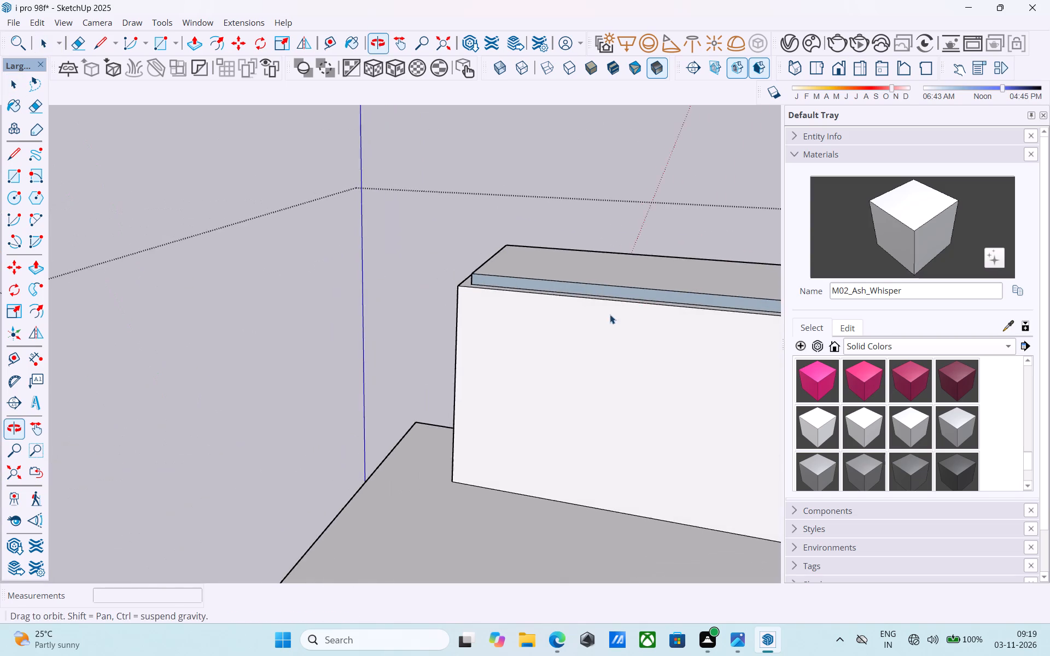
middle_drag(610, 314, 610, 314)
scroll(219, 319, down, 5)
middle_drag(549, 296, 804, 296)
scroll(734, 279, up, 14)
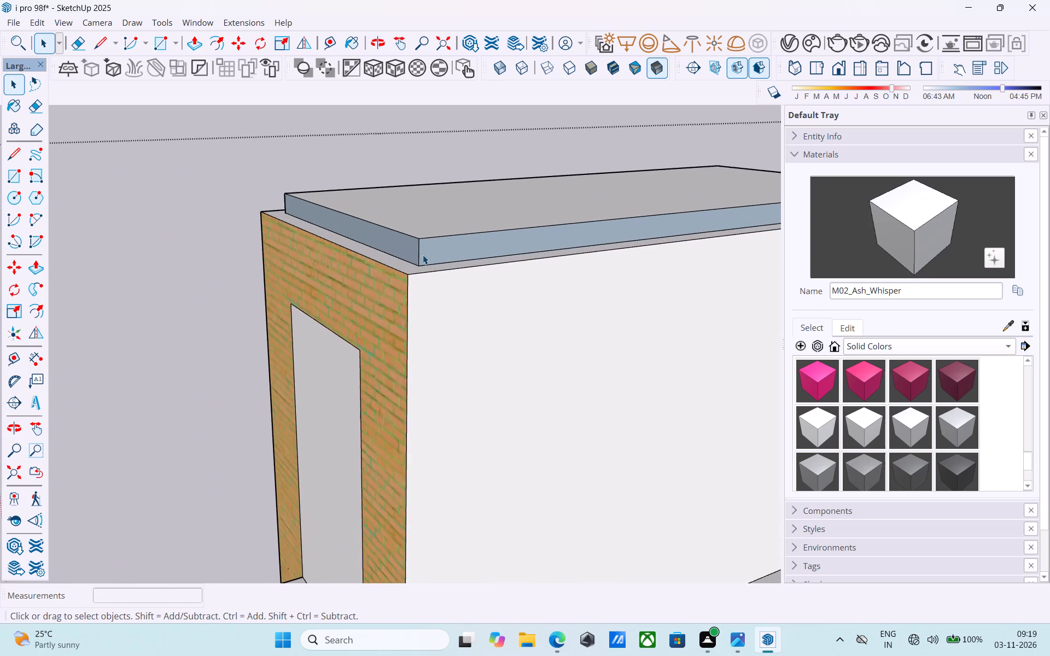
scroll(423, 255, up, 2)
click(427, 253)
right_click(427, 253)
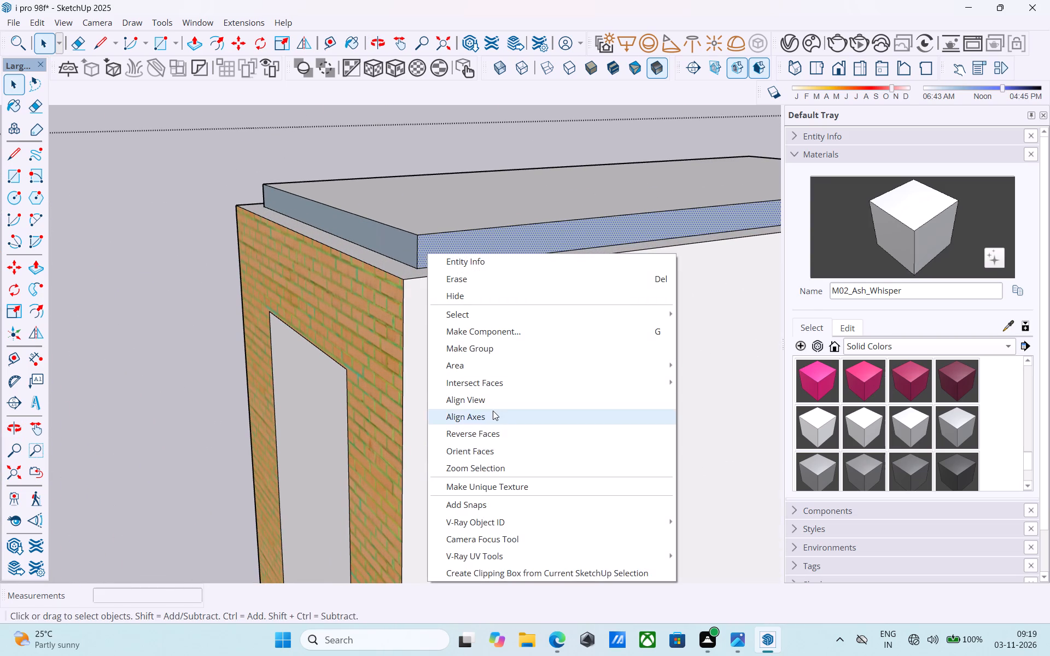
click(508, 433)
click(403, 254)
right_click(403, 254)
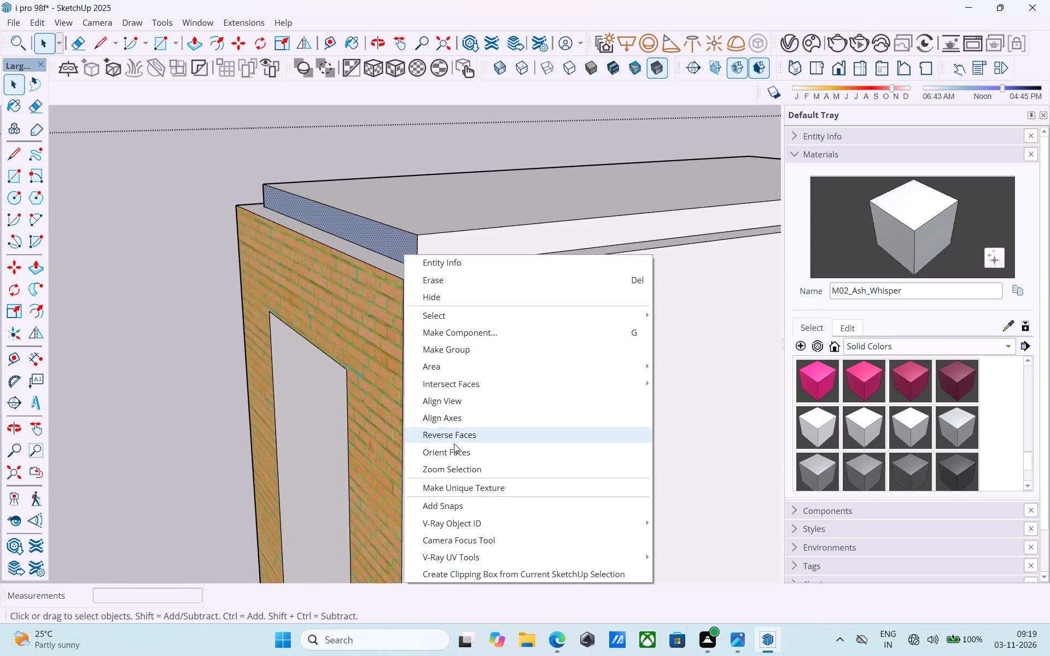
click(454, 443)
key(ctrl+z)
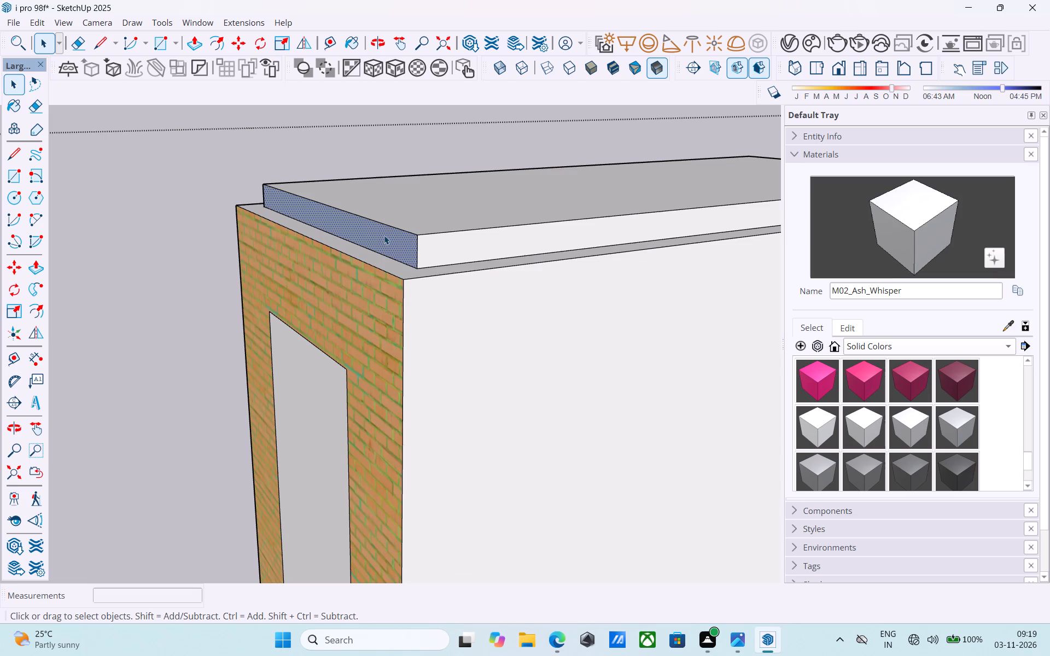
right_click(385, 234)
click(458, 423)
key(space)
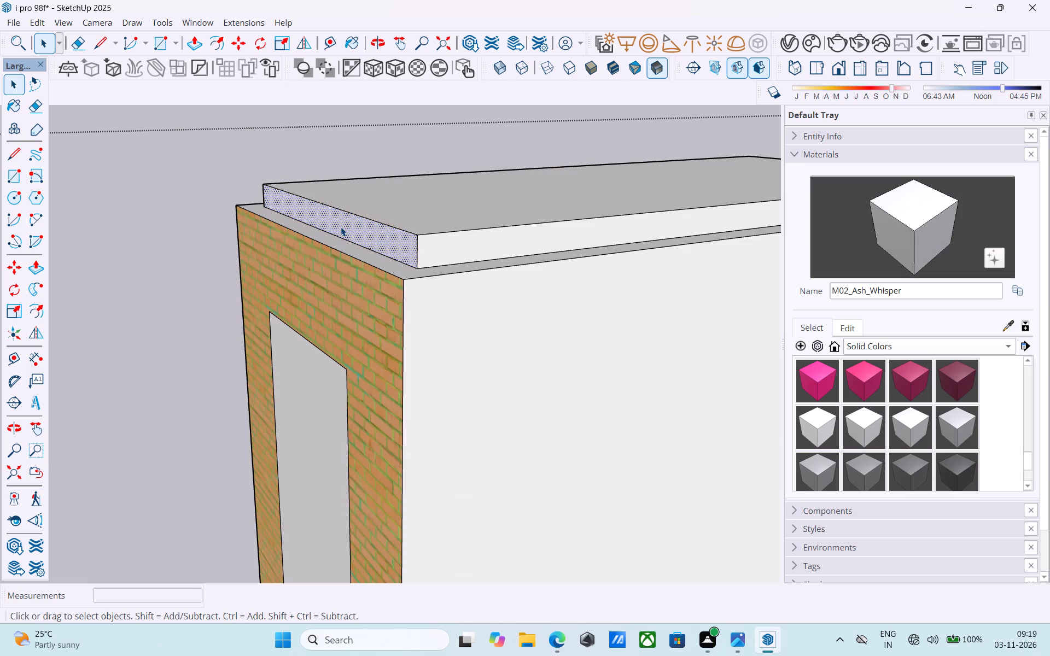
Push/Pull the slab's sides outward over the end wall with the opening and the blank long wall.
key(p)
drag(342, 227, 347, 223)
click(378, 245)
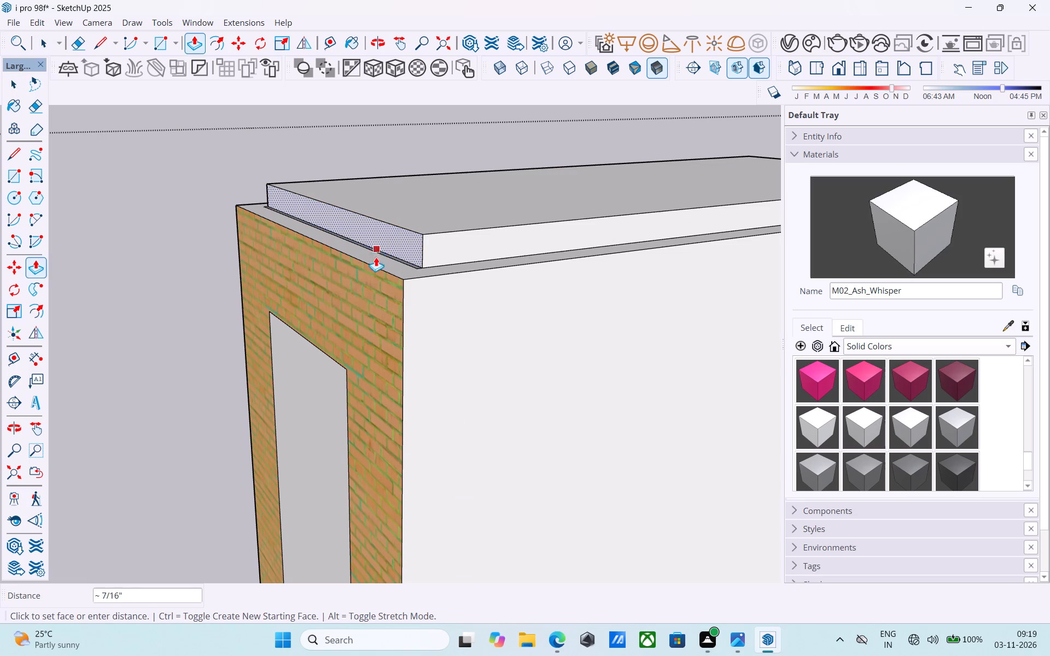
click(364, 296)
key(space)
click(433, 249)
key(p)
double_click(432, 248)
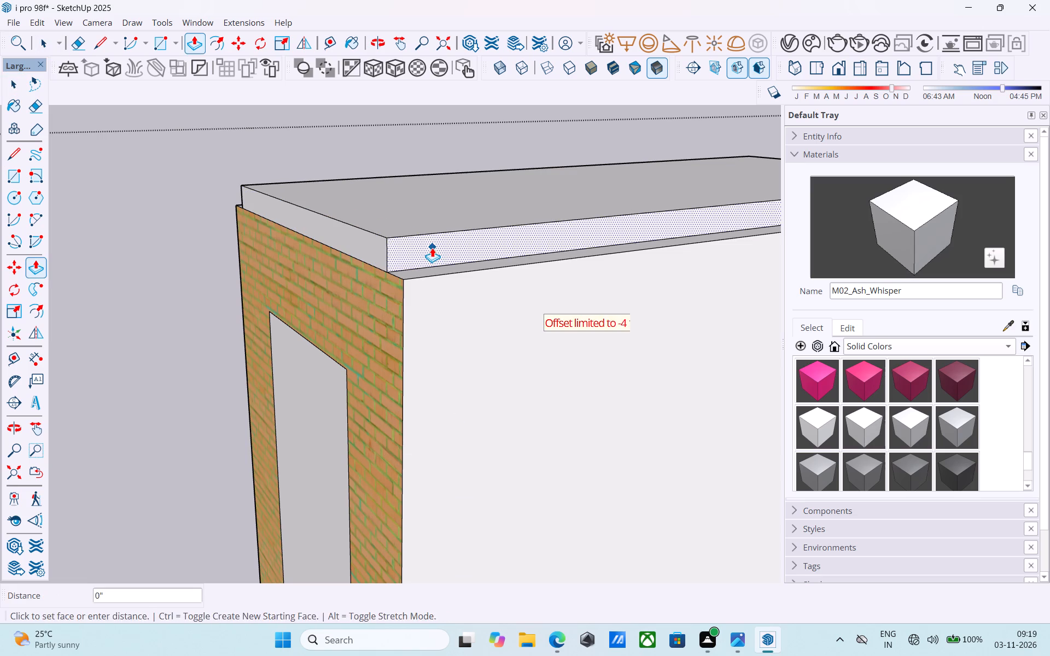
Push/Pull the slab's other two sides flush with the blank end wall and the doorway wall, and save the model.
key(space)
scroll(429, 249, down, 4)
middle_drag(427, 249, 184, 297)
scroll(157, 298, down, 8)
middle_drag(173, 313, 69, 333)
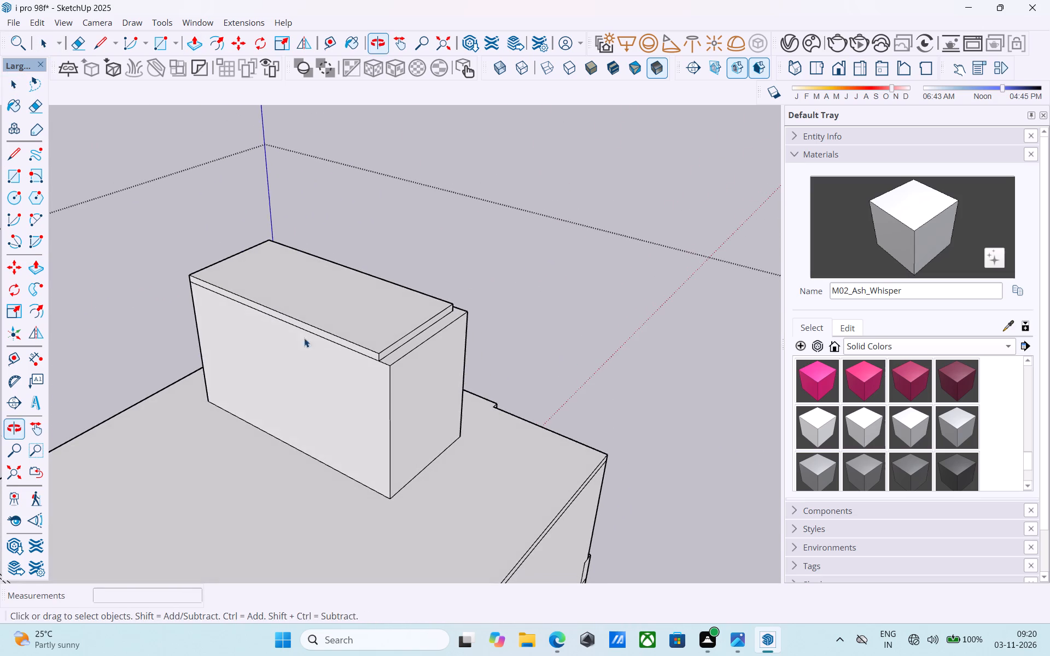
middle_drag(434, 291, 109, 268)
scroll(103, 266, up, 15)
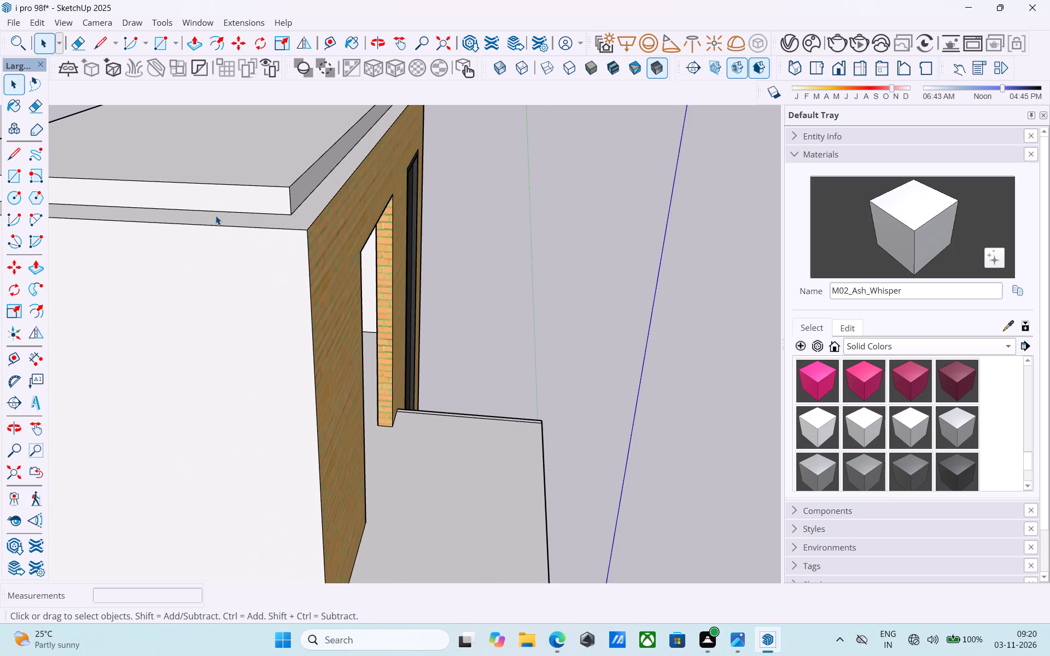
click(217, 215)
click(226, 206)
key(p)
click(226, 205)
click(230, 272)
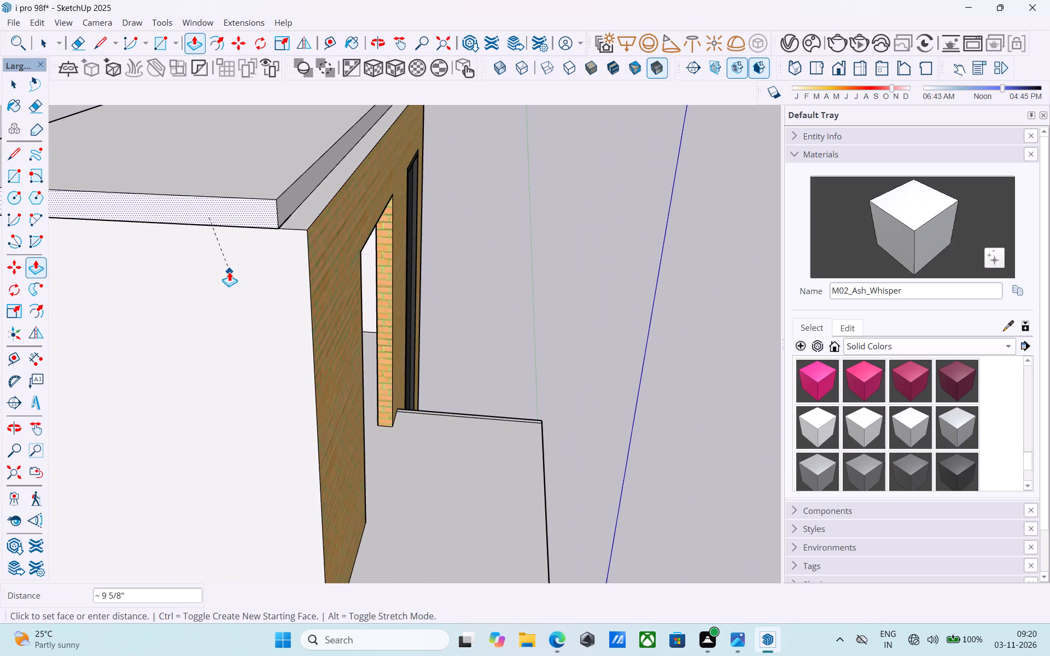
key(space)
click(287, 204)
key(p)
click(287, 204)
click(327, 264)
key(space)
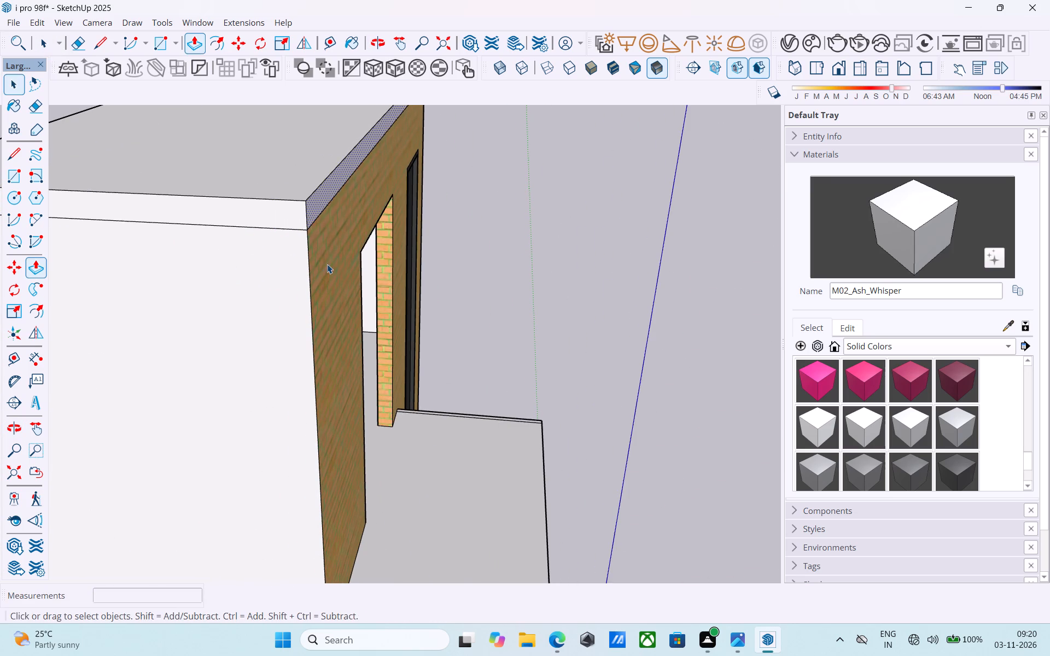
scroll(333, 257, down, 7)
key(ctrl+s)
Erase the seam edges between the roof slab and the doorway wall and blank end wall.
scroll(347, 243, down, 6)
middle_drag(349, 236, 332, 230)
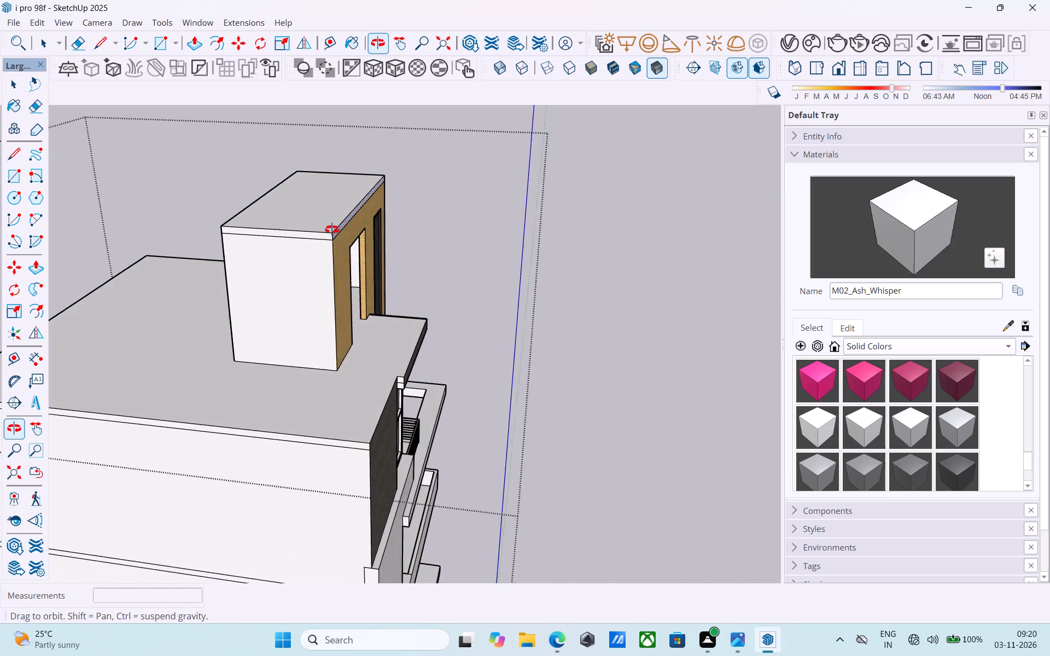
middle_drag(332, 230, 166, 211)
scroll(326, 236, up, 11)
key(e)
drag(317, 208, 320, 222)
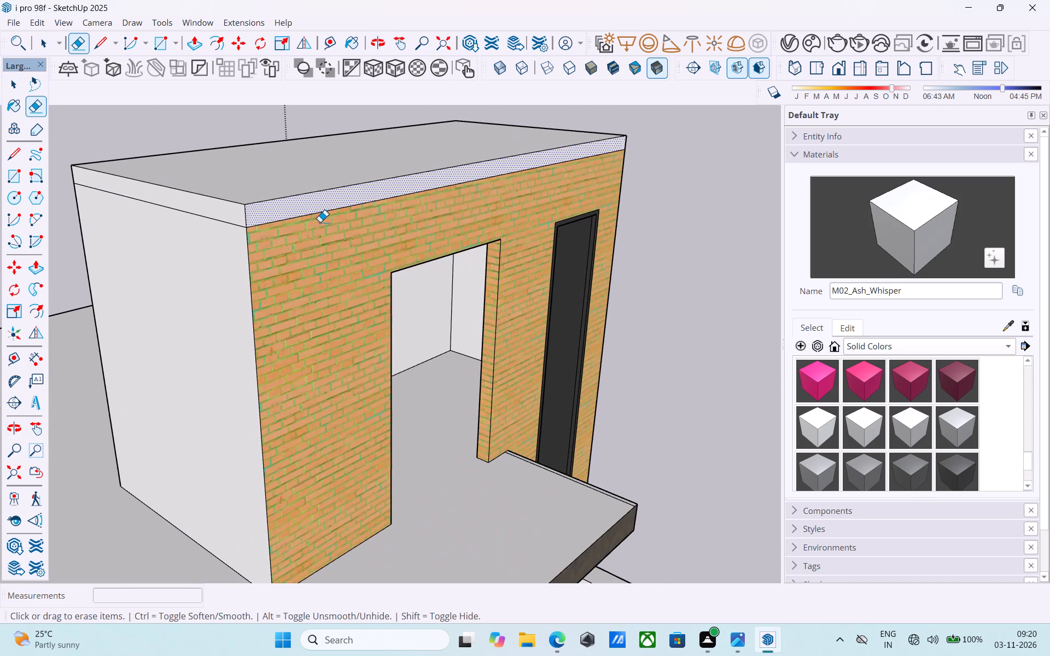
drag(320, 222, 324, 238)
drag(234, 222, 231, 231)
click(264, 231)
drag(266, 224, 269, 233)
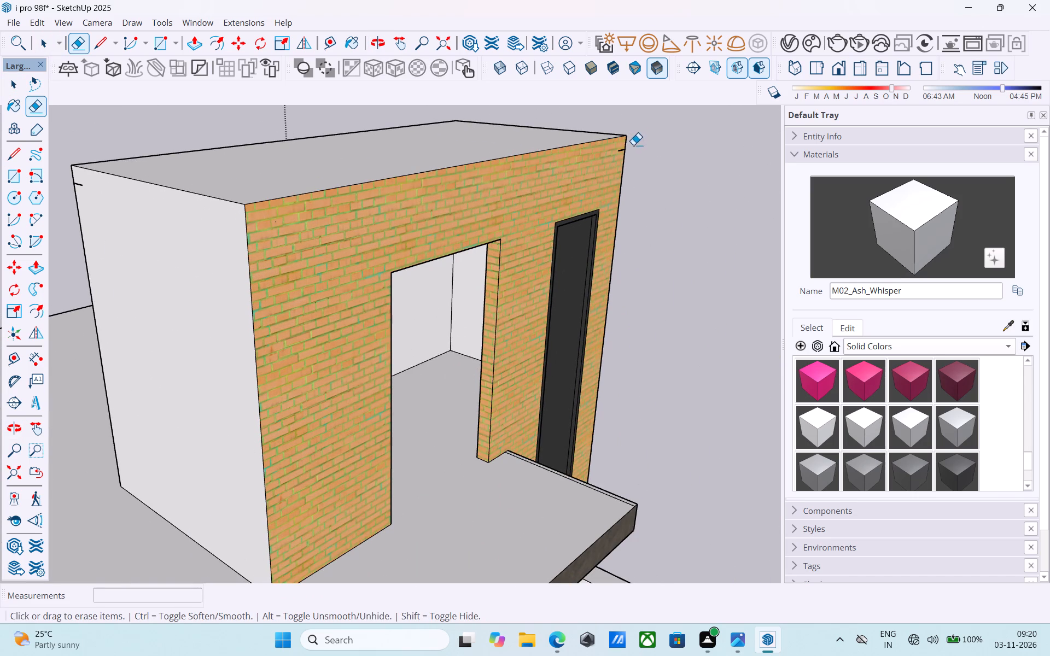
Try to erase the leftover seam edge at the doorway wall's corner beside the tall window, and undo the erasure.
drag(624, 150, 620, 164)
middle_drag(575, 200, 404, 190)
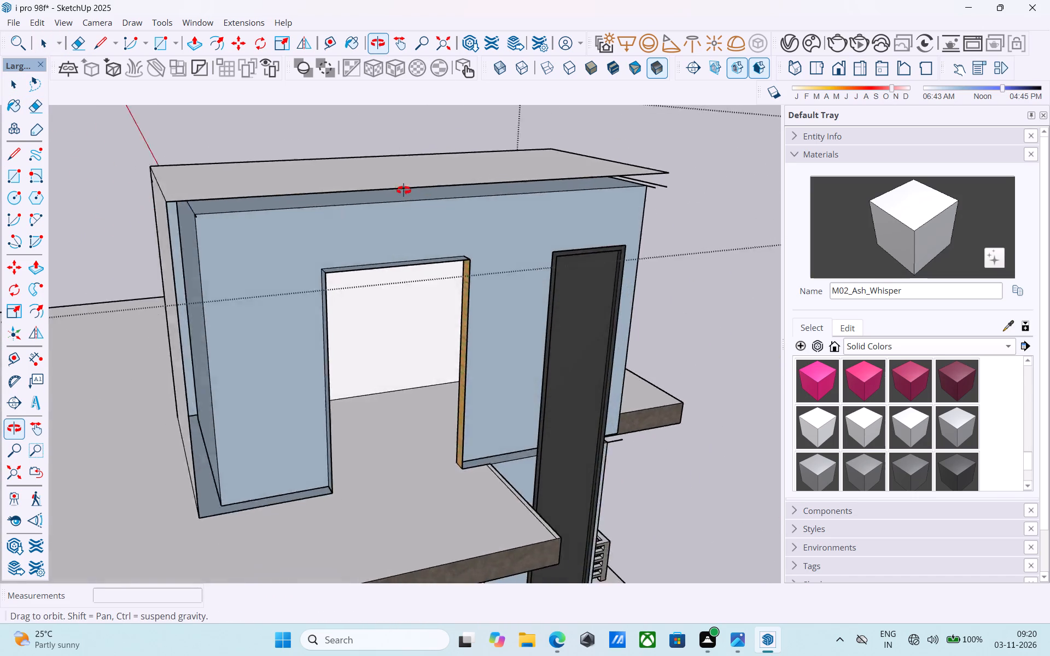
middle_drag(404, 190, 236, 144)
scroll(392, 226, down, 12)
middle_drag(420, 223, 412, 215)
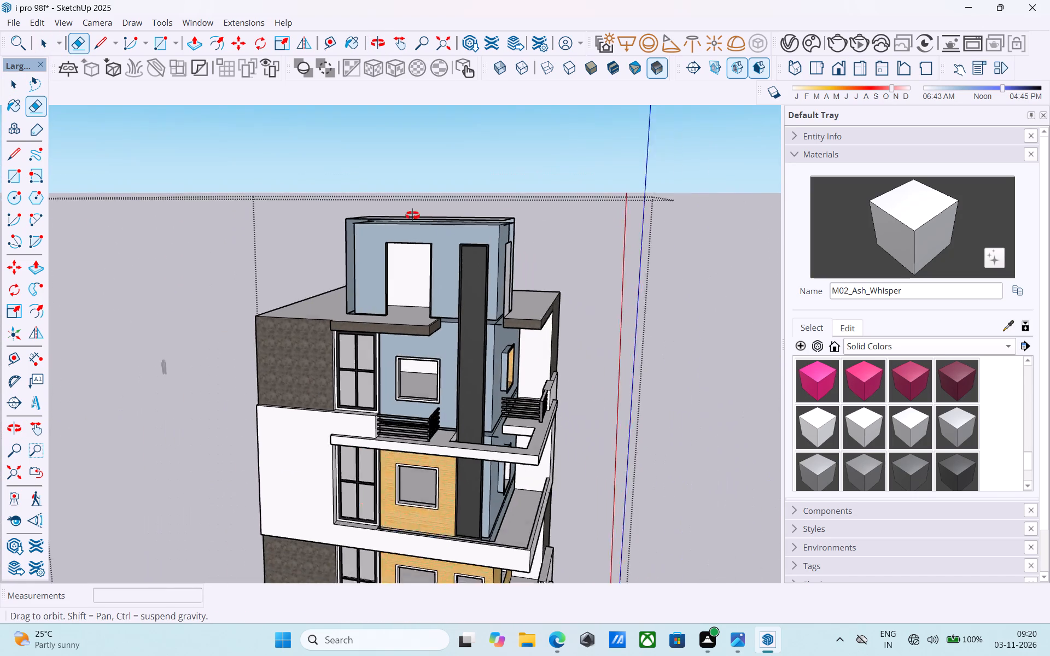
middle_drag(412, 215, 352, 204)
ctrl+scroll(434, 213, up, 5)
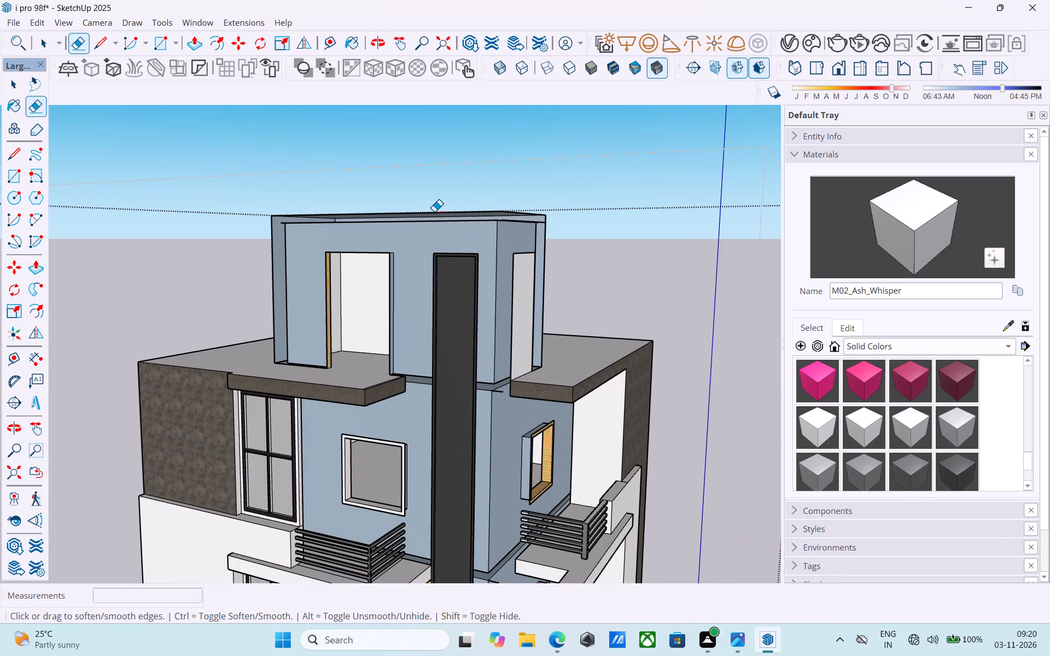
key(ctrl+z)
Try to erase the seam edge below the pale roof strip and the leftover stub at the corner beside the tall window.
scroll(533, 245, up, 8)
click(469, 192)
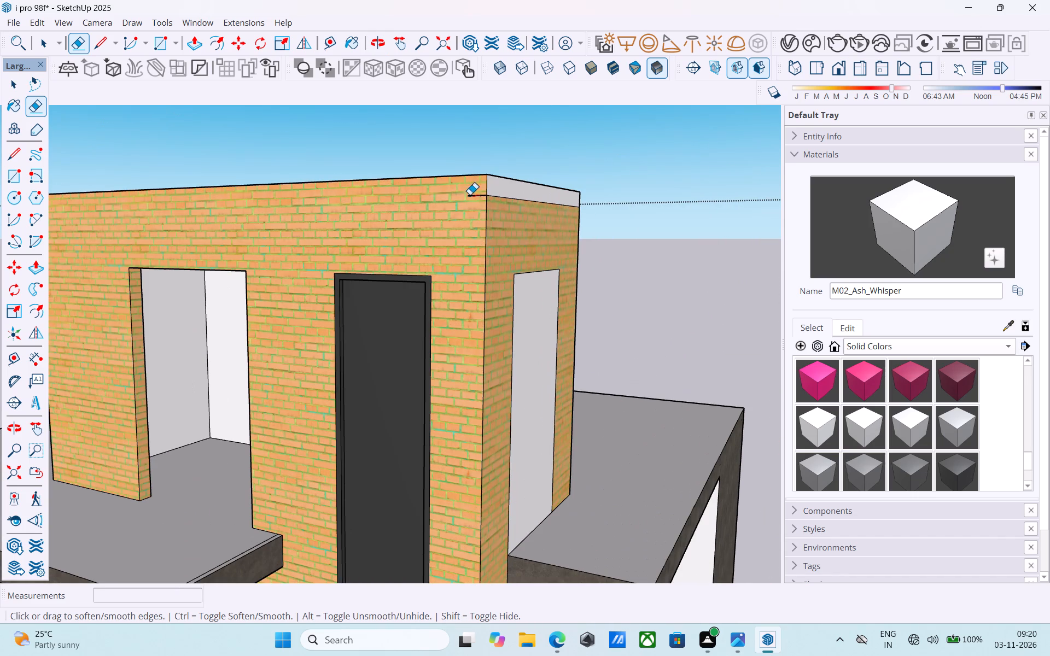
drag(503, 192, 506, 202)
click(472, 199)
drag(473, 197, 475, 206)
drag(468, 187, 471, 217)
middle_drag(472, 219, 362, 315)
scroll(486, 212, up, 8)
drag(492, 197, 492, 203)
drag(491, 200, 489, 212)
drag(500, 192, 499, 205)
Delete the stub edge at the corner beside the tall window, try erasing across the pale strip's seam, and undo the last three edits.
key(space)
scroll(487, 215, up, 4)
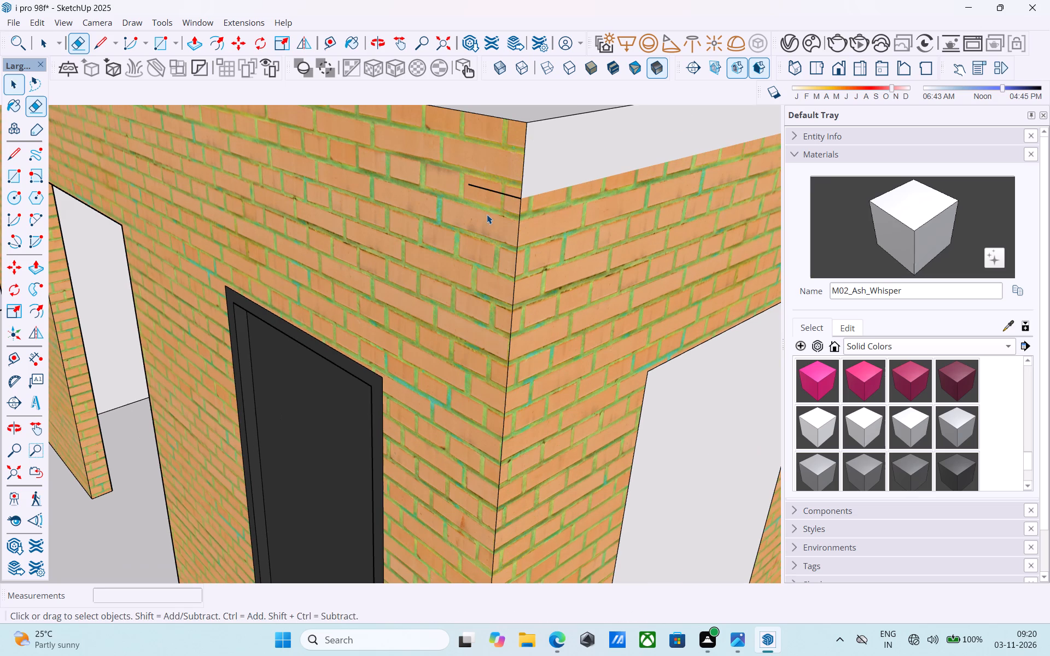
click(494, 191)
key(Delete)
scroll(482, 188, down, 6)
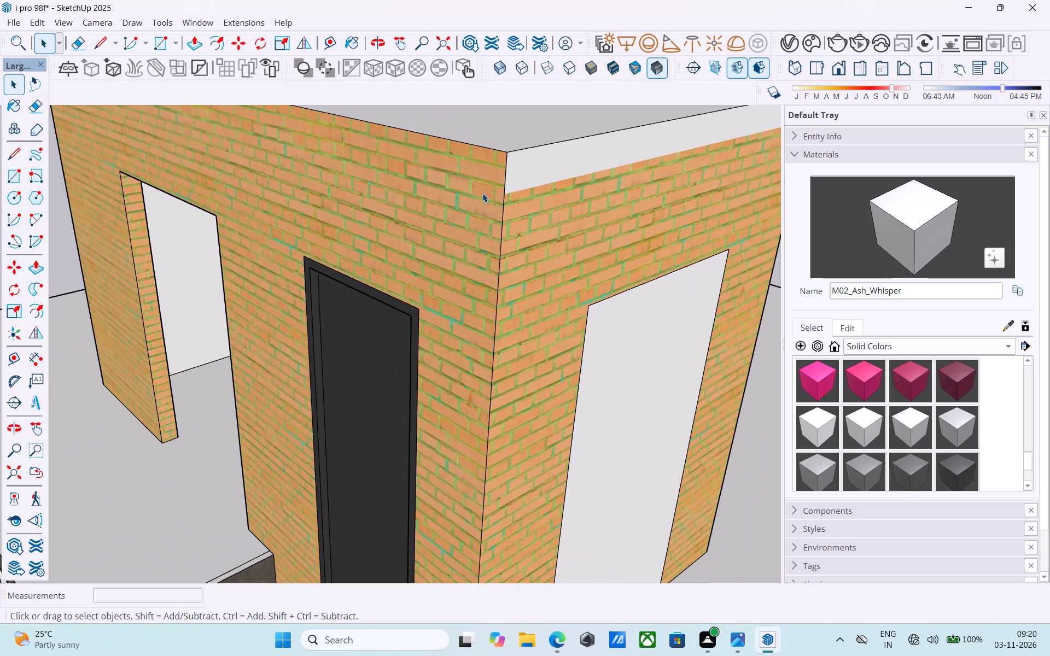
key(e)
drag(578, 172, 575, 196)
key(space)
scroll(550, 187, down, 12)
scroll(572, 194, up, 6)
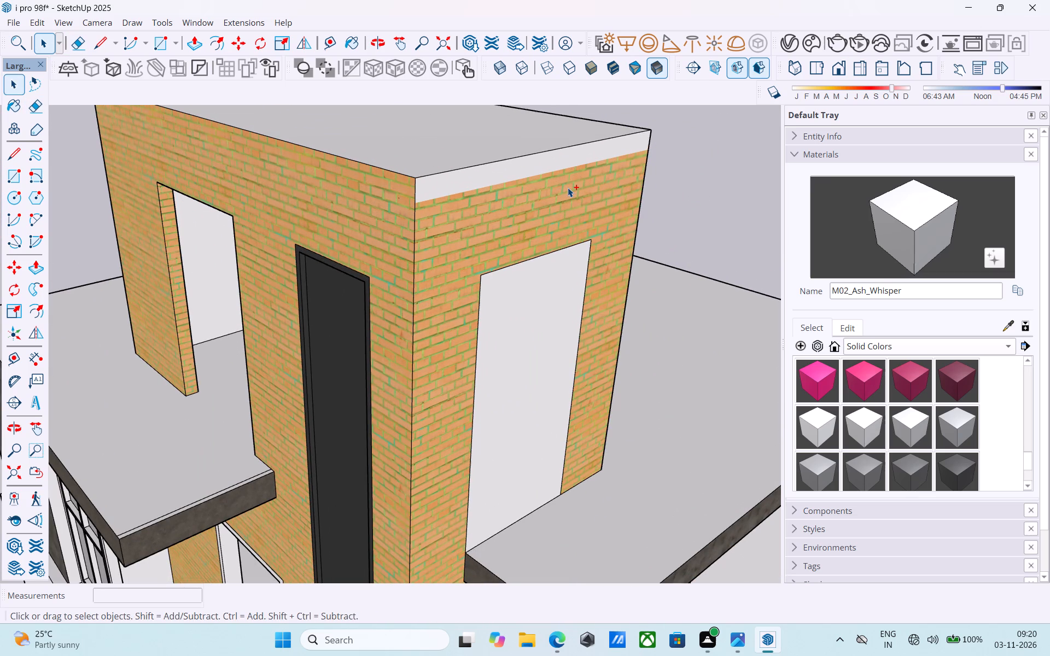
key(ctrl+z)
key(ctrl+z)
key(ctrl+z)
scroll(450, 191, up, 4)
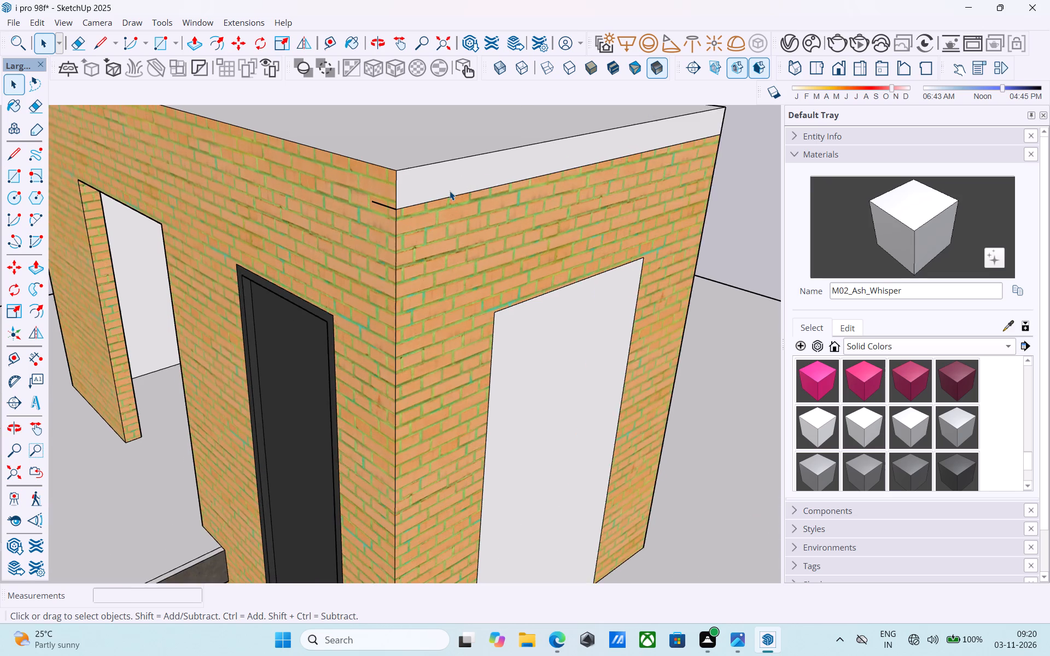
Erase the roof slab's seam edge on the end wall with the tall opening and the leftover stub on the doorway wall.
key(e)
scroll(448, 192, up, 3)
drag(448, 192, 450, 201)
drag(354, 206, 353, 214)
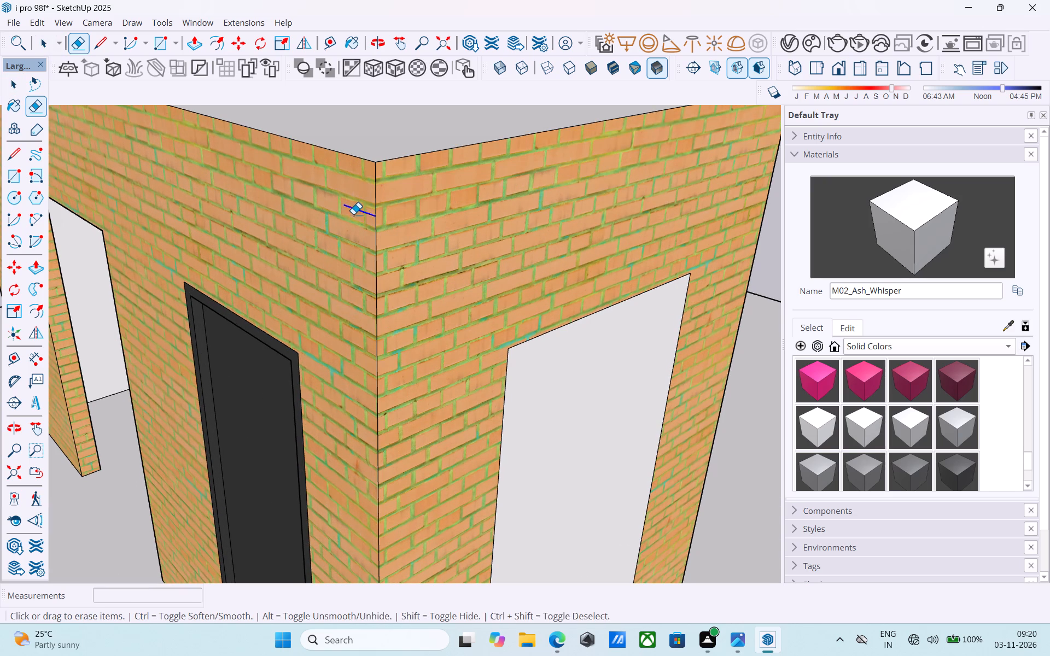
drag(353, 214, 353, 215)
key(space)
Push/Pull the tall blank face in the rooftop room's brick end wall inward 6" to cut the opening through.
scroll(353, 218, down, 17)
middle_drag(431, 207, 112, 232)
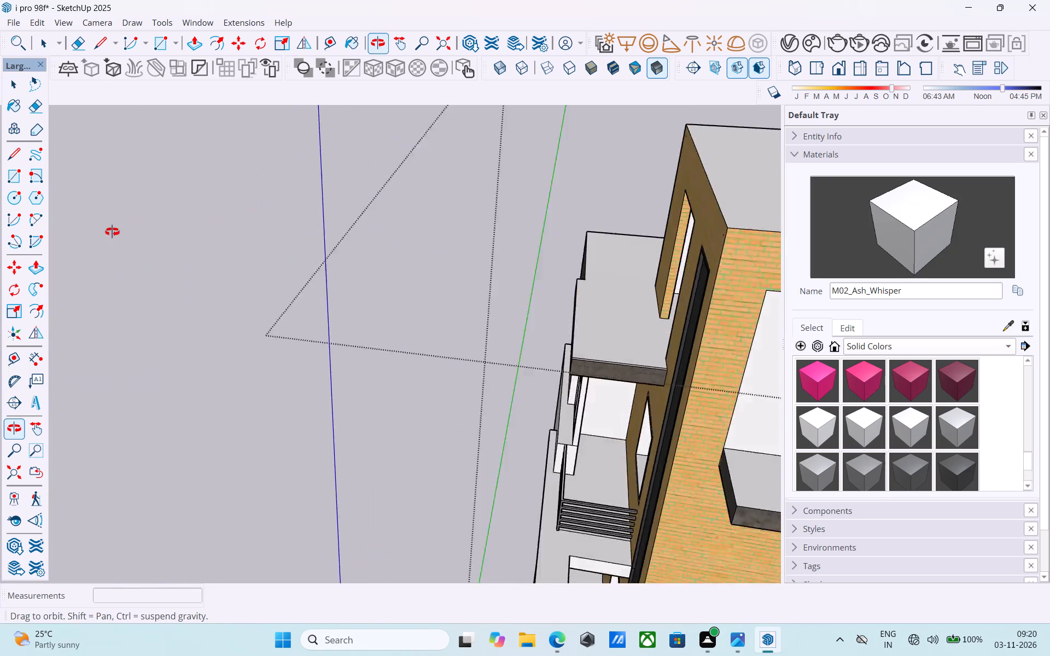
middle_drag(112, 232, 322, 169)
scroll(491, 339, up, 5)
click(599, 412)
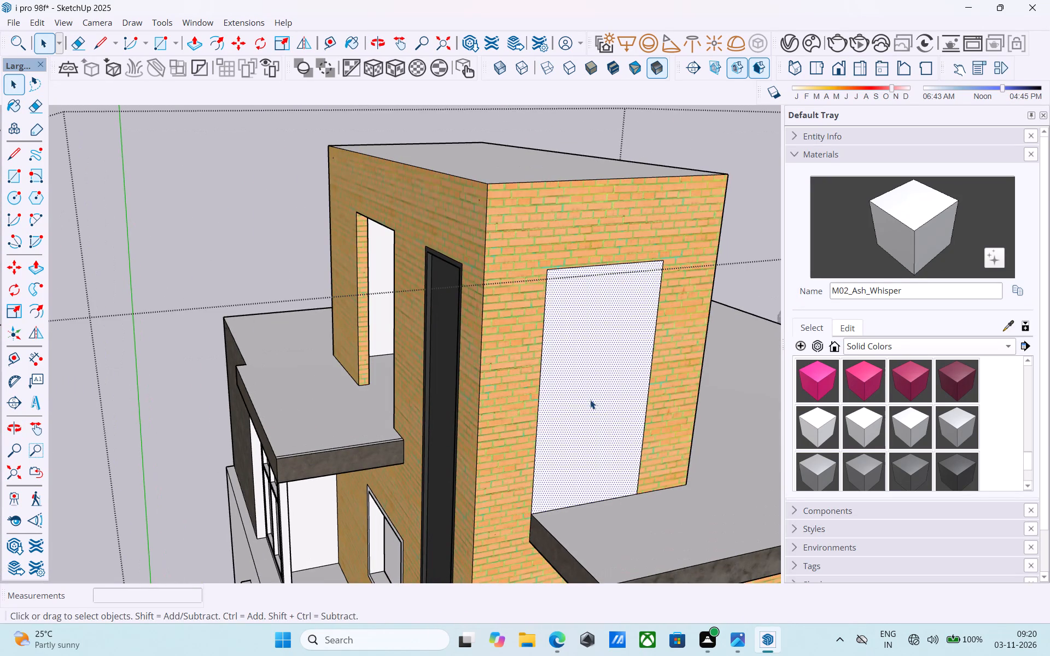
key(p)
click(591, 400)
click(579, 380)
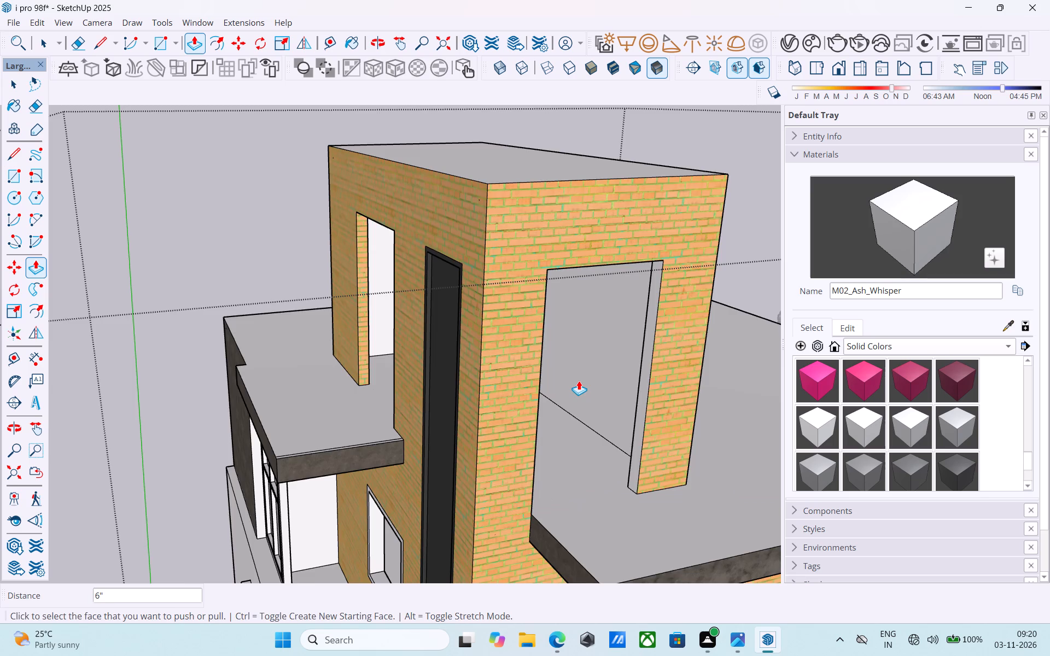
Erase the seam edge between the roof slab and the blank long wall of the rooftop room.
scroll(579, 380, down, 6)
middle_drag(579, 380, 275, 374)
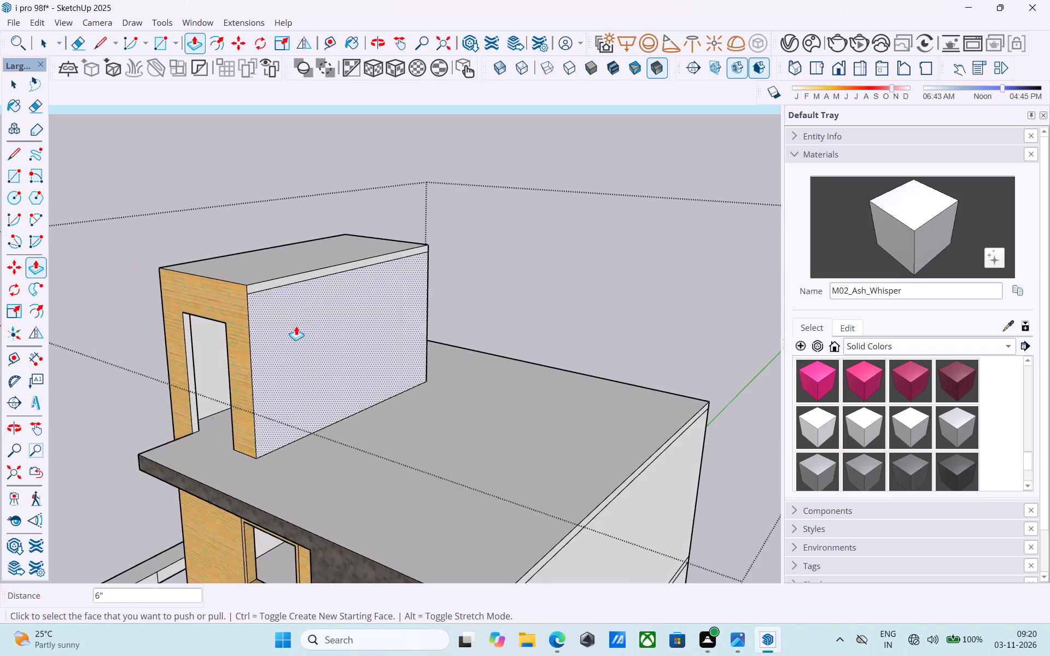
scroll(299, 311, up, 4)
key(space)
scroll(258, 285, up, 4)
key(e)
drag(243, 266, 246, 292)
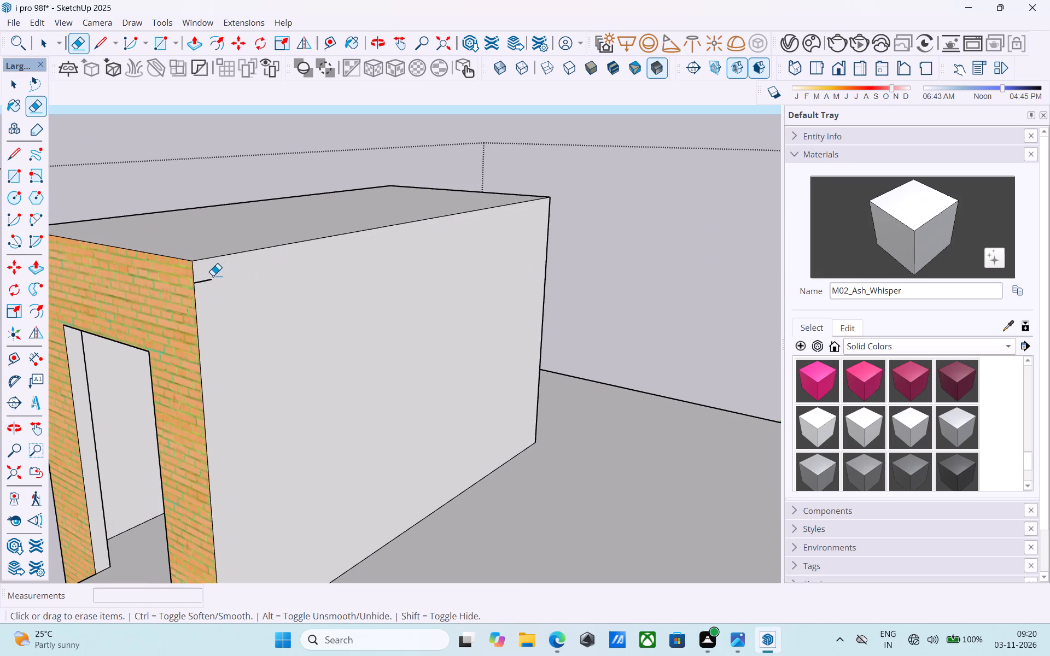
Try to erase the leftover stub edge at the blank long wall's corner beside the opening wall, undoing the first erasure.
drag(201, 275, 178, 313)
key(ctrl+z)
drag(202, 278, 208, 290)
Paint the rooftop room's blank end wall and blank long wall with the in-model material Brick_05_1K.
scroll(258, 322, down, 7)
middle_drag(324, 333, 952, 329)
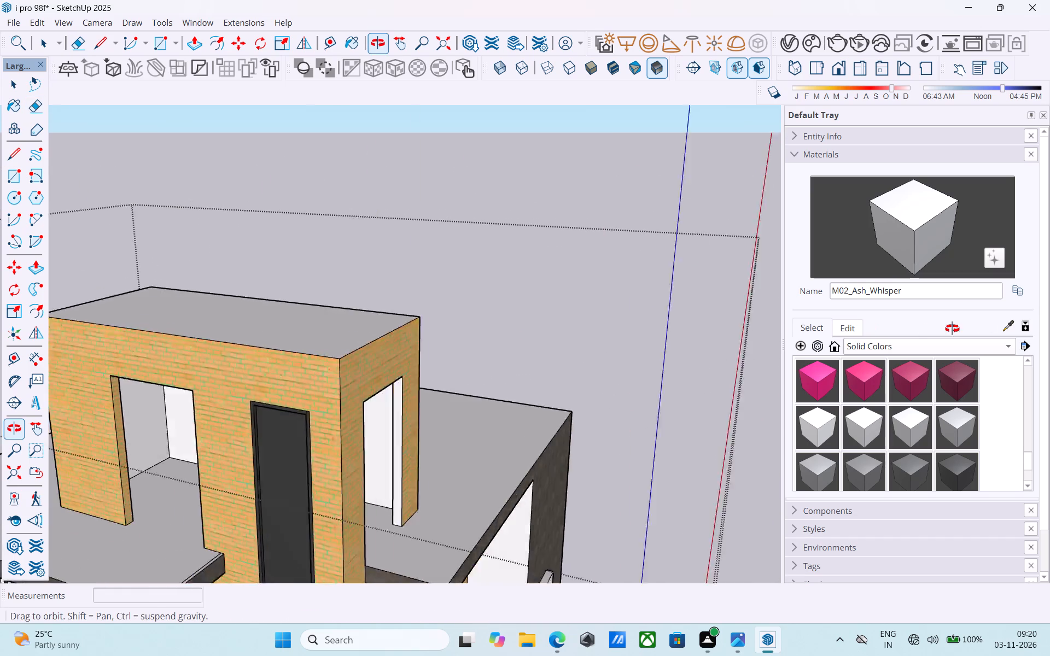
middle_drag(952, 329, 993, 329)
middle_drag(355, 378, 575, 317)
scroll(565, 317, down, 6)
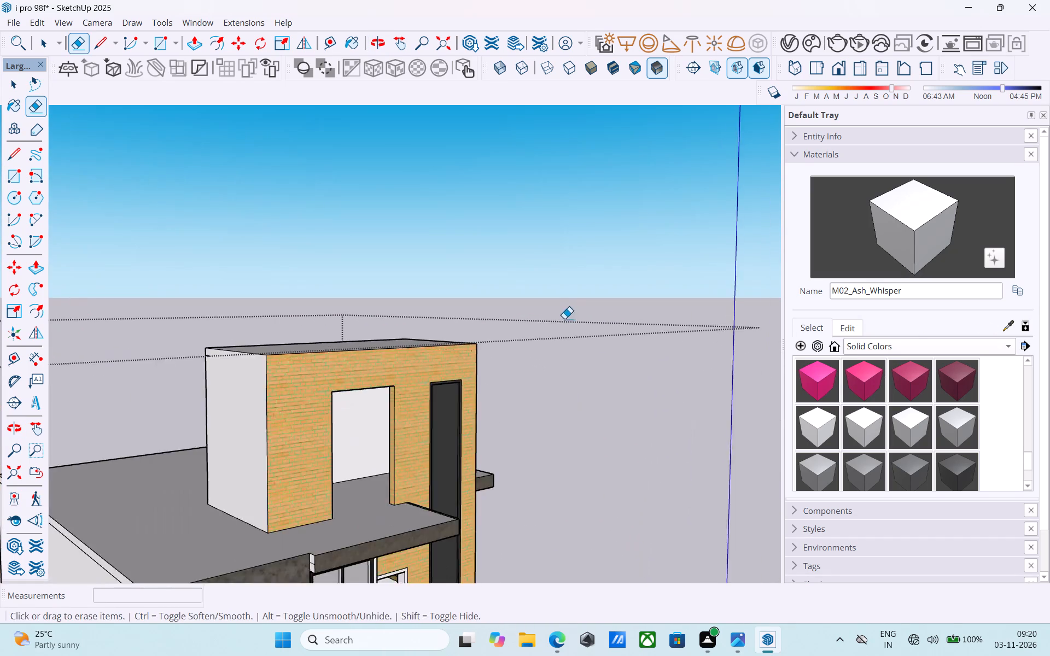
scroll(564, 319, down, 3)
middle_drag(535, 337, 849, 372)
click(869, 348)
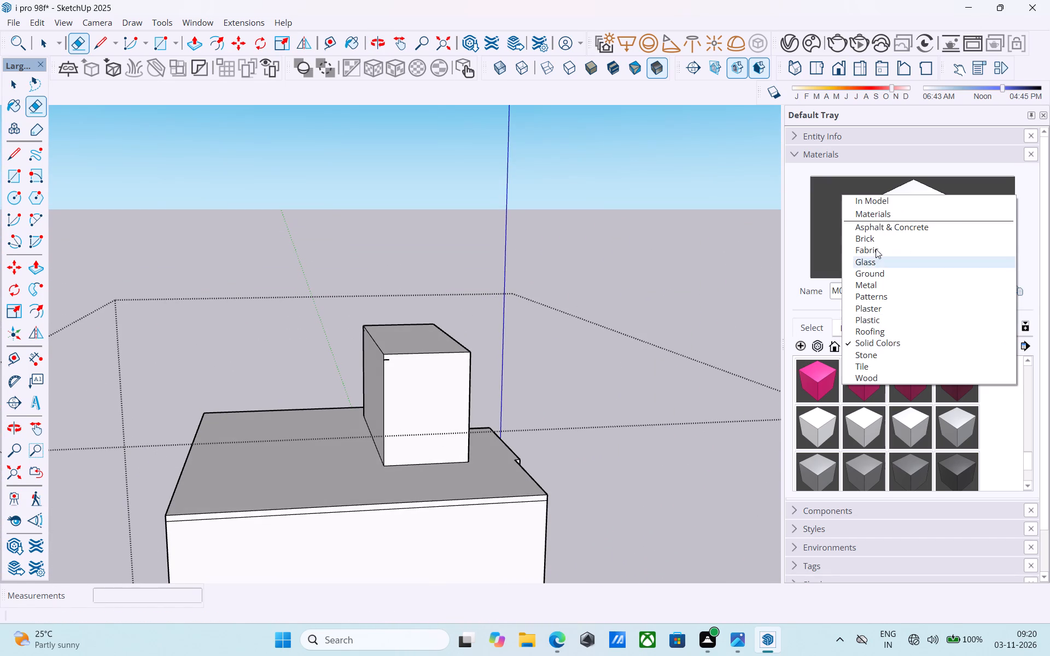
click(881, 206)
click(864, 384)
click(463, 393)
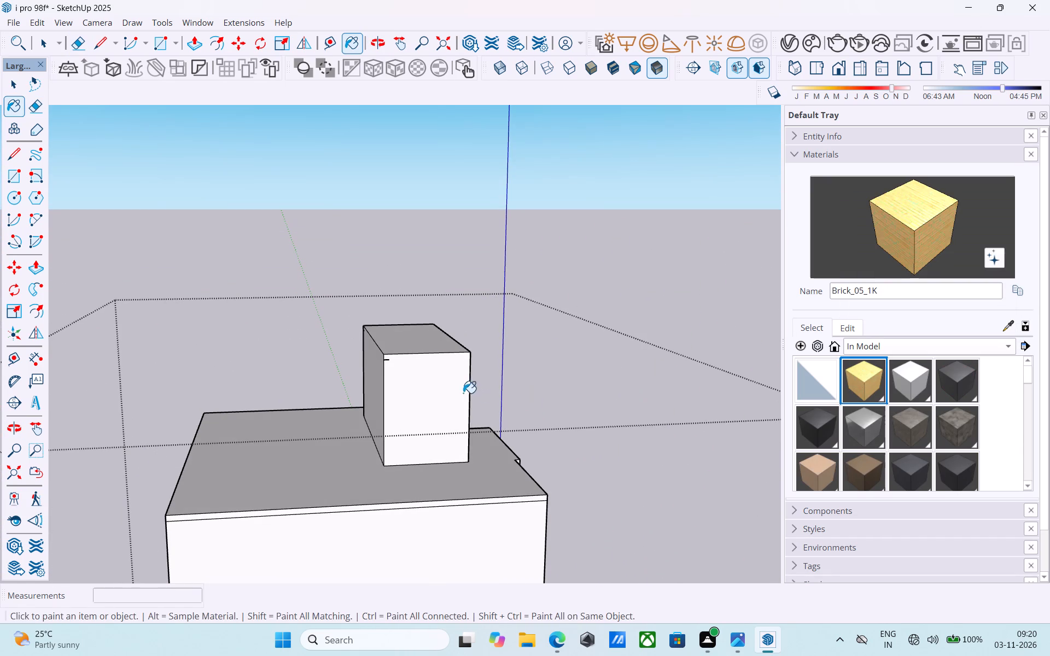
click(337, 390)
click(376, 373)
Erase the stub edge at the top corner of the newly bricked end wall, and save the model.
scroll(381, 375, up, 5)
middle_drag(395, 383, 386, 390)
scroll(386, 371, up, 5)
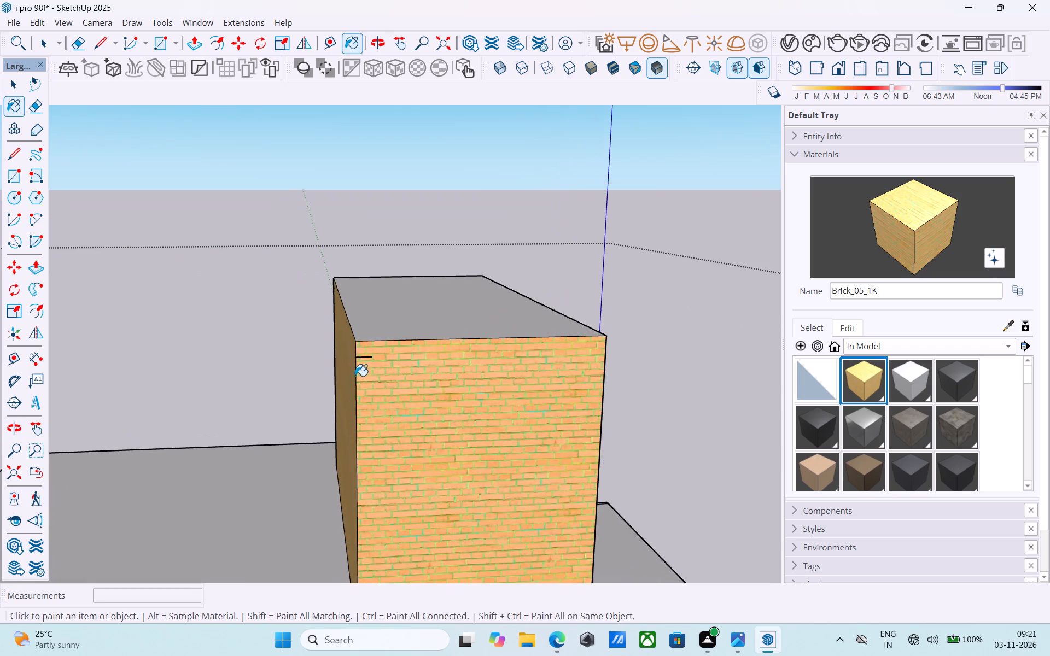
scroll(354, 376, up, 7)
key(e)
drag(370, 337, 370, 353)
key(space)
key(ctrl+s)
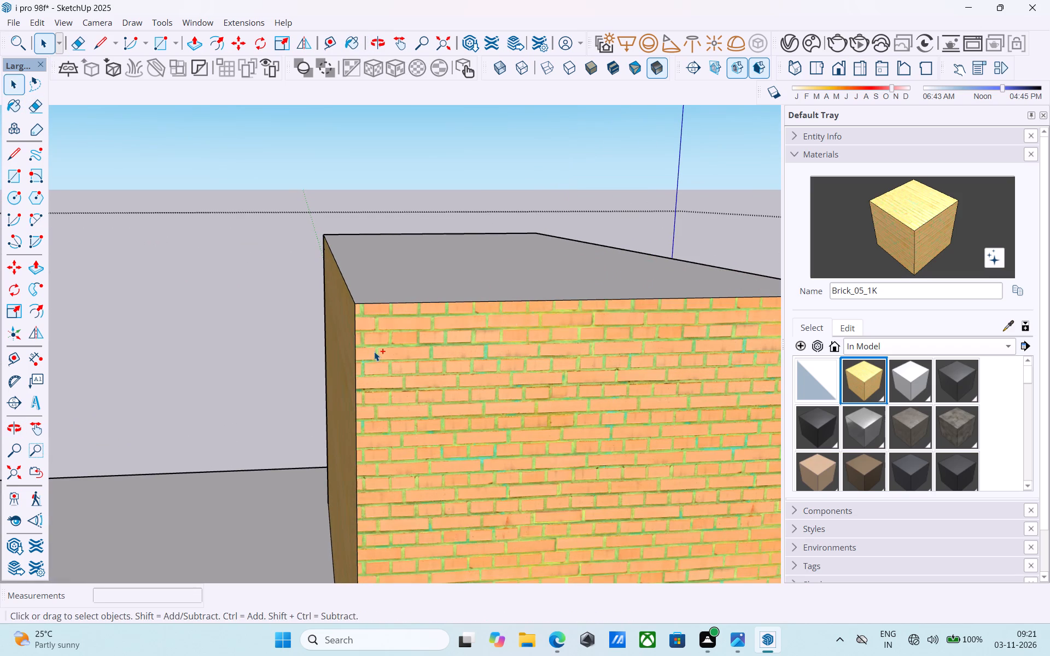
Examine the whole building from several sides and distances, including the rooftop room, facades, balconies and base.
scroll(379, 348, down, 11)
middle_drag(481, 327, 138, 345)
scroll(680, 352, down, 10)
middle_drag(679, 344, 674, 342)
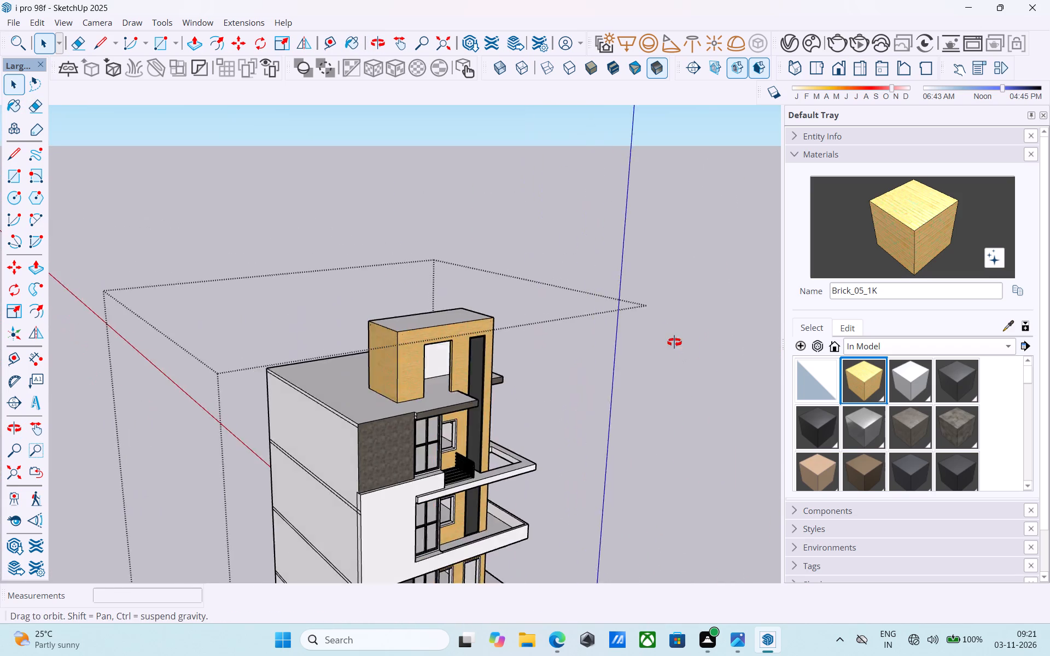
middle_drag(674, 342, 536, 257)
scroll(446, 250, down, 6)
middle_drag(427, 298, 407, 358)
scroll(413, 376, up, 12)
middle_drag(436, 370, 411, 370)
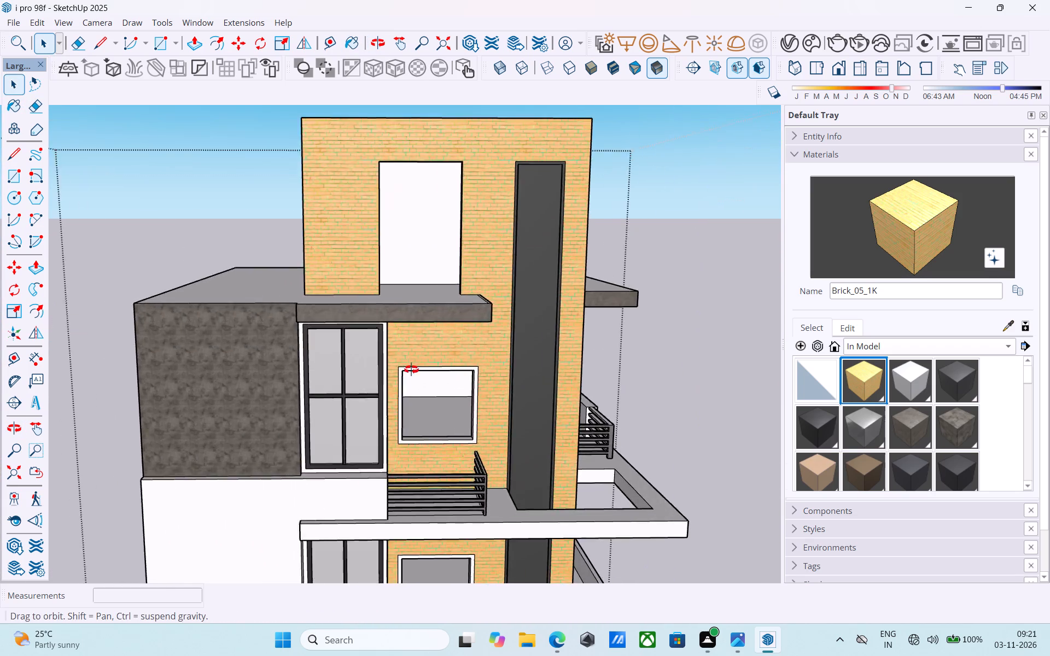
middle_drag(411, 370, 369, 379)
scroll(459, 367, down, 7)
middle_drag(508, 359, 231, 362)
scroll(326, 405, down, 6)
middle_drag(333, 425, 532, 345)
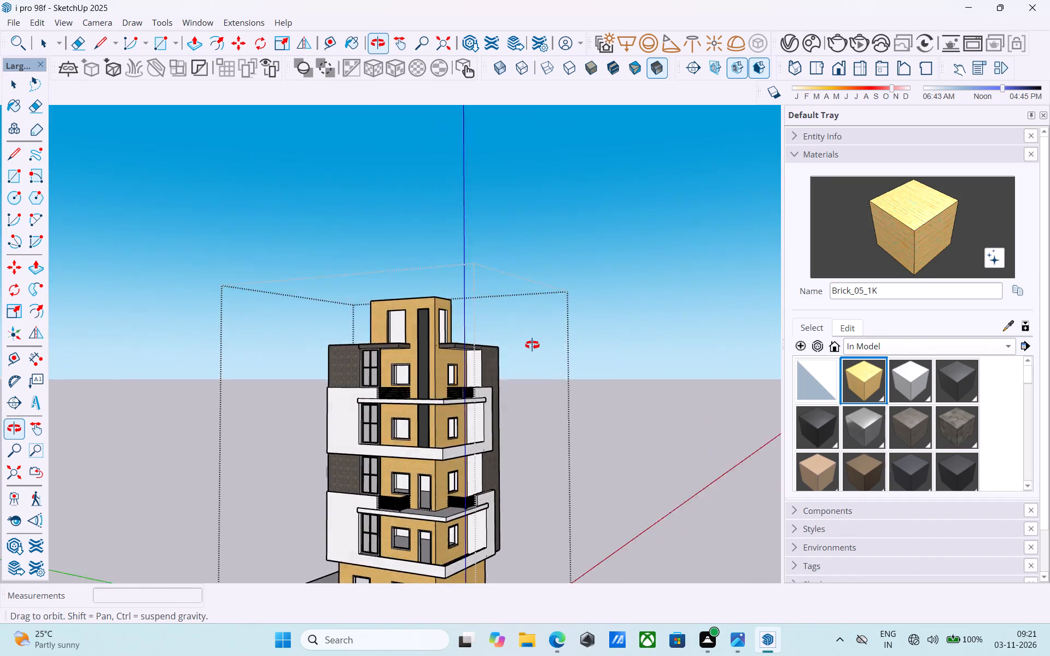
middle_drag(532, 345, 533, 344)
scroll(499, 283, down, 6)
middle_drag(465, 462, 462, 472)
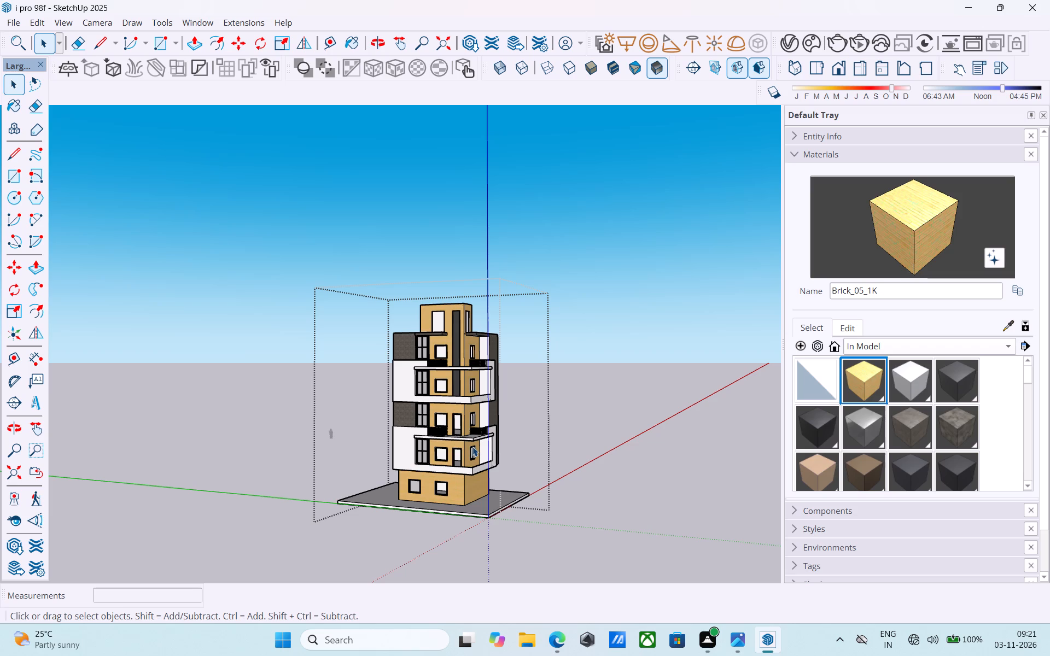
scroll(499, 453, down, 3)
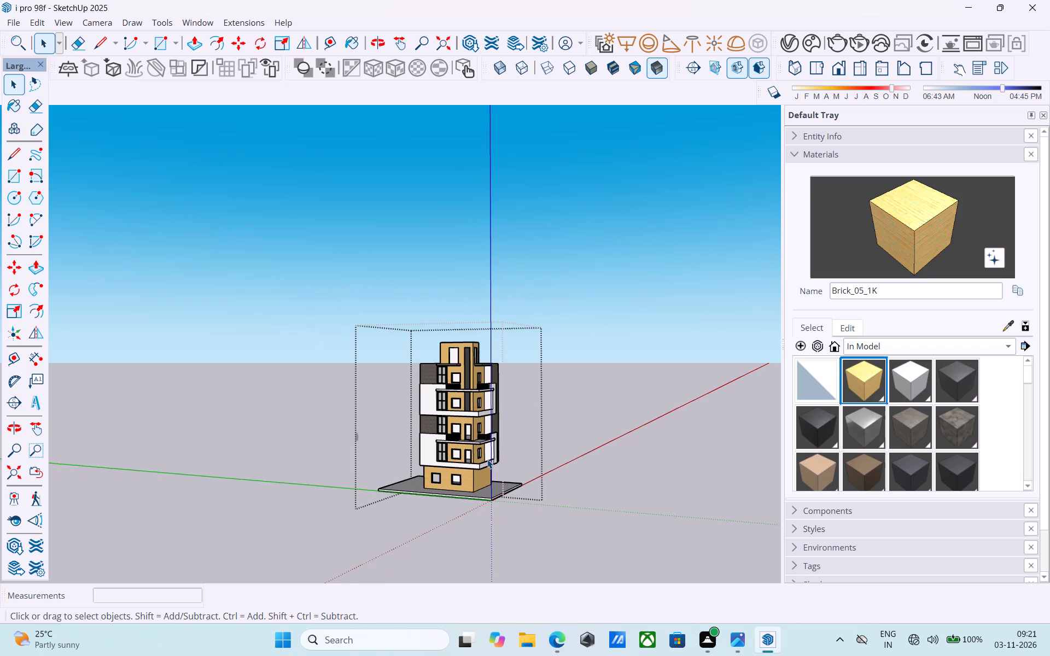
scroll(421, 464, up, 1)
scroll(416, 407, up, 5)
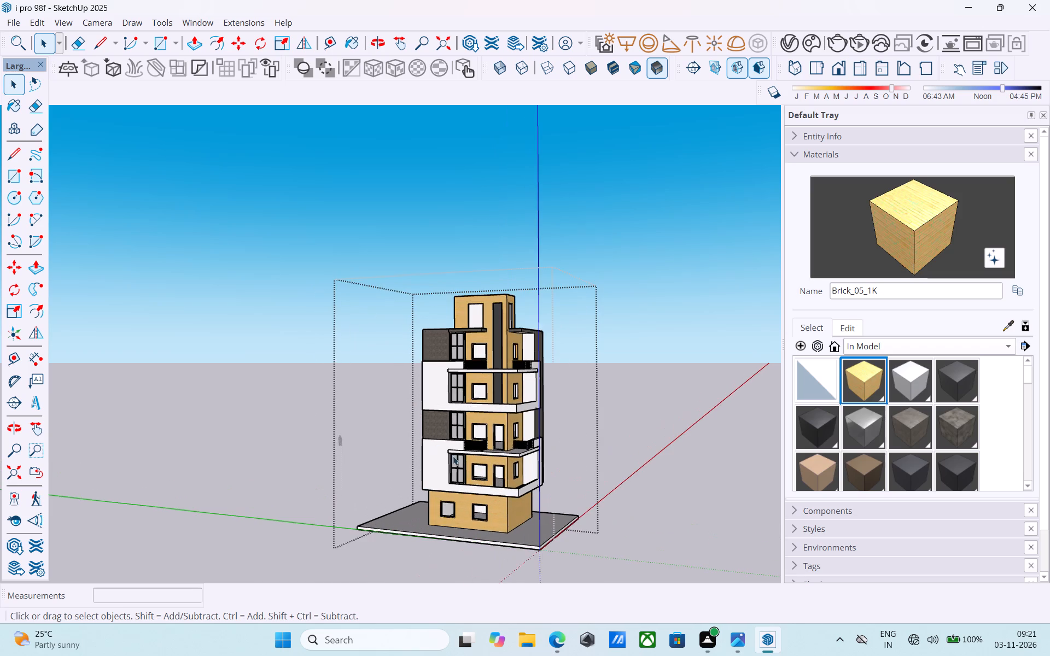
scroll(491, 476, up, 4)
middle_drag(483, 488, 402, 567)
middle_drag(405, 554, 434, 541)
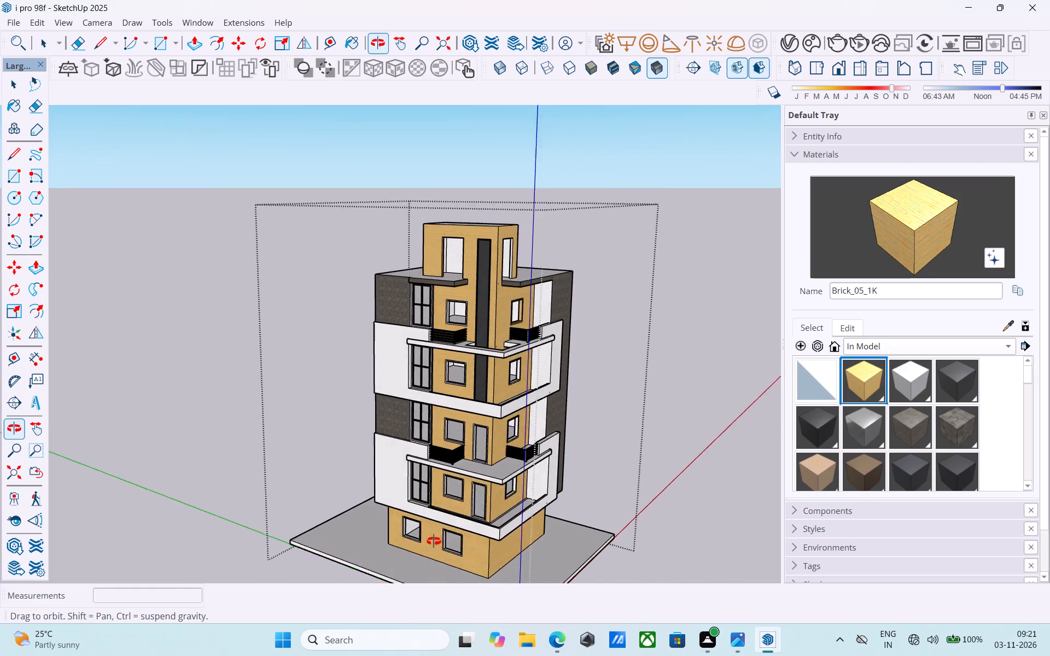
middle_drag(434, 541, 434, 413)
scroll(434, 413, up, 1)
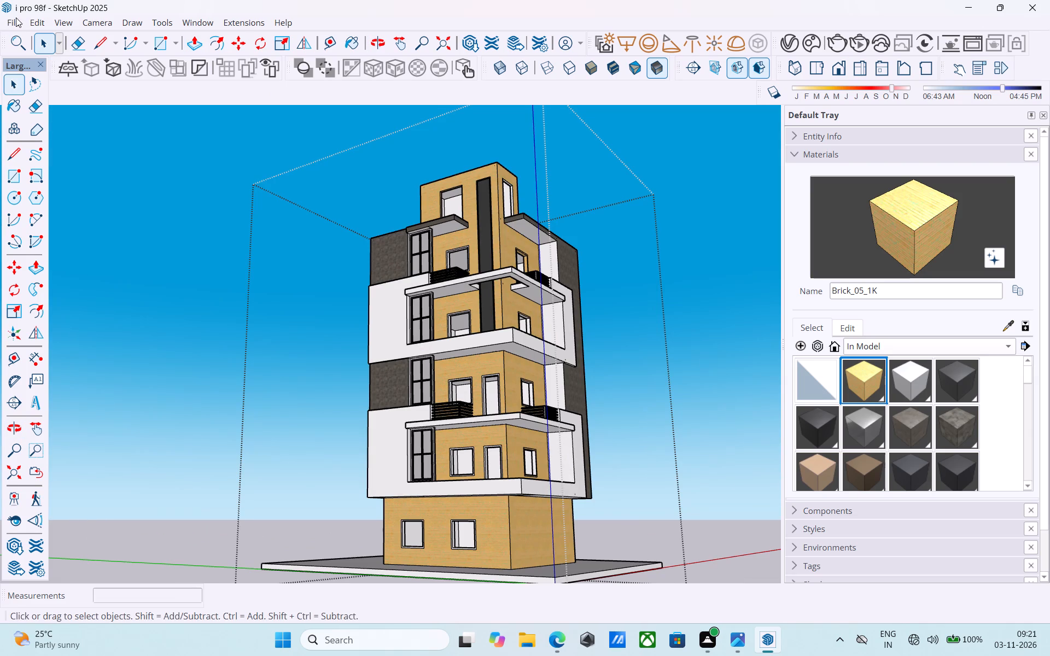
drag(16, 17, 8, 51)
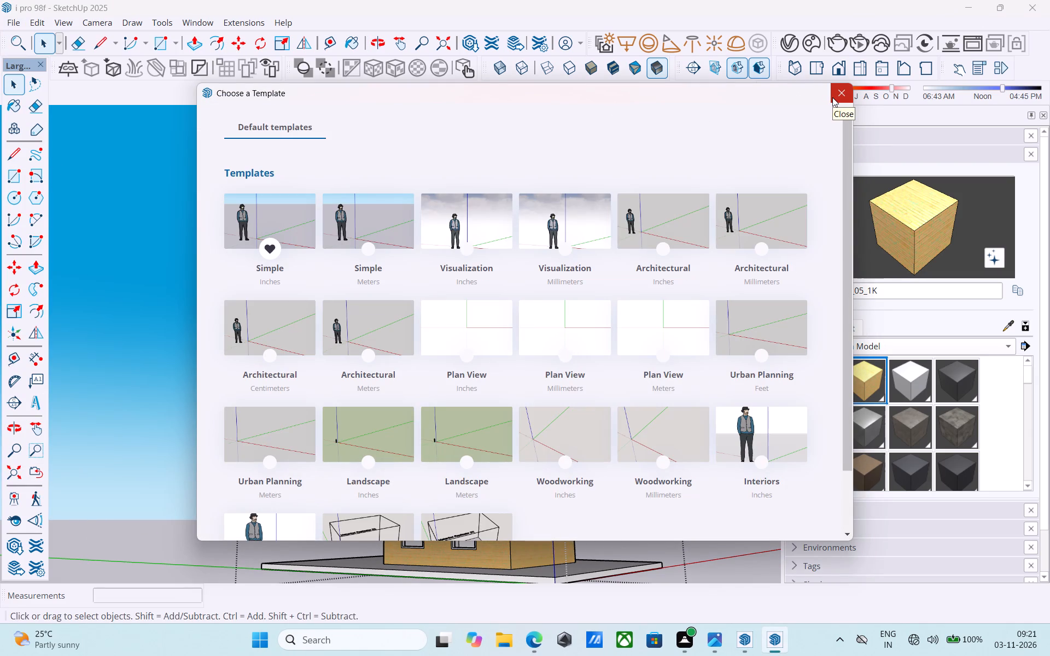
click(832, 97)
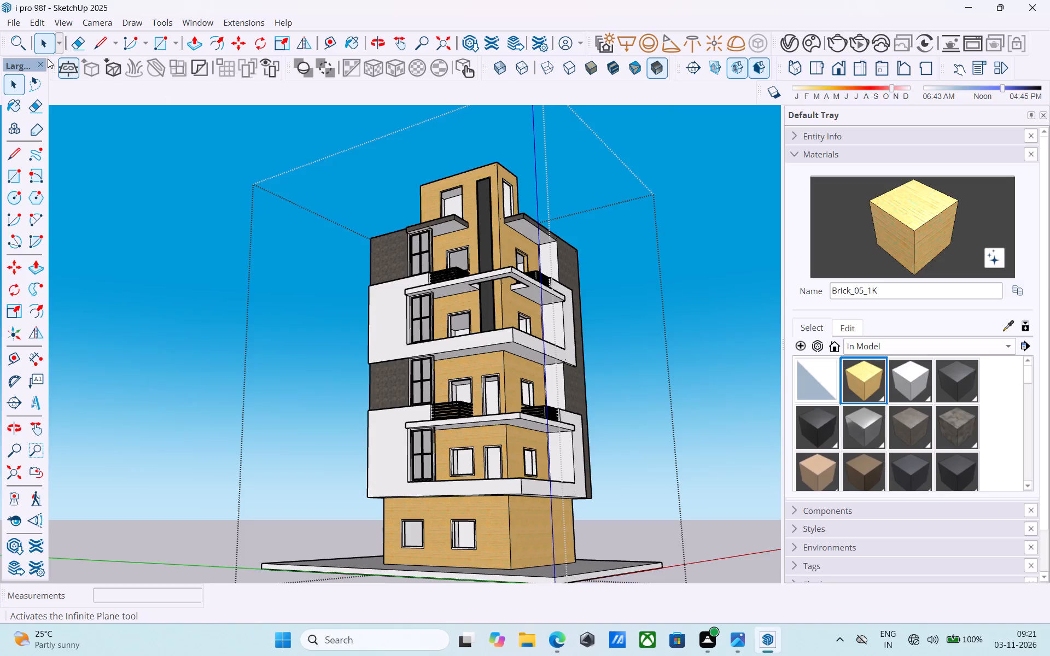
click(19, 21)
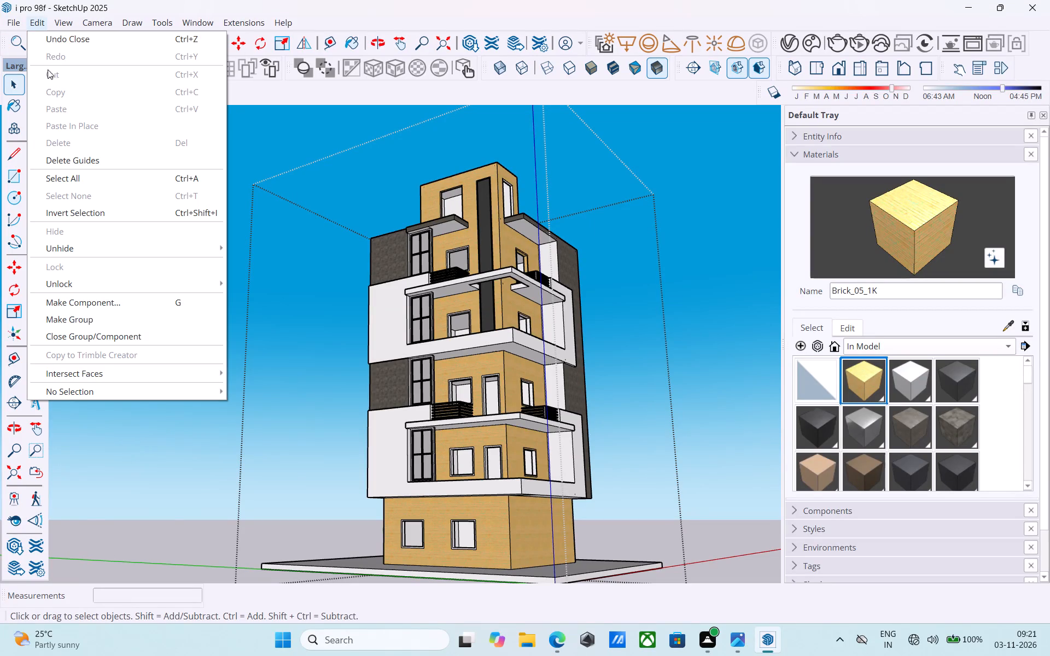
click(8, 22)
Import the window collection file 3D from Downloads and place it on the open ground beside the building's base slab.
click(11, 26)
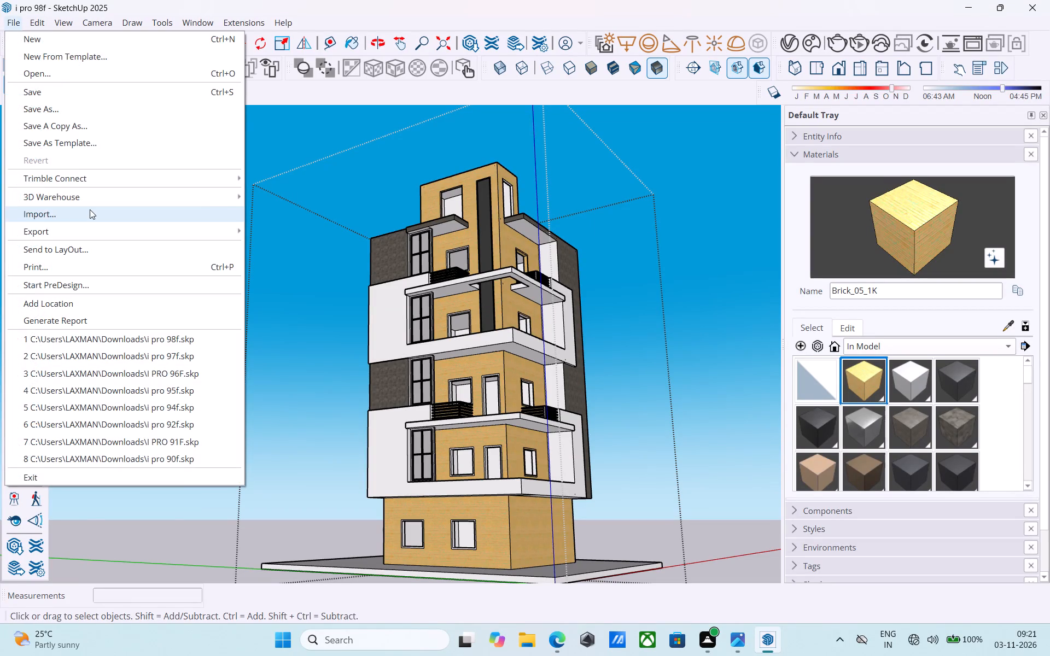
click(90, 209)
scroll(235, 300, down, 10)
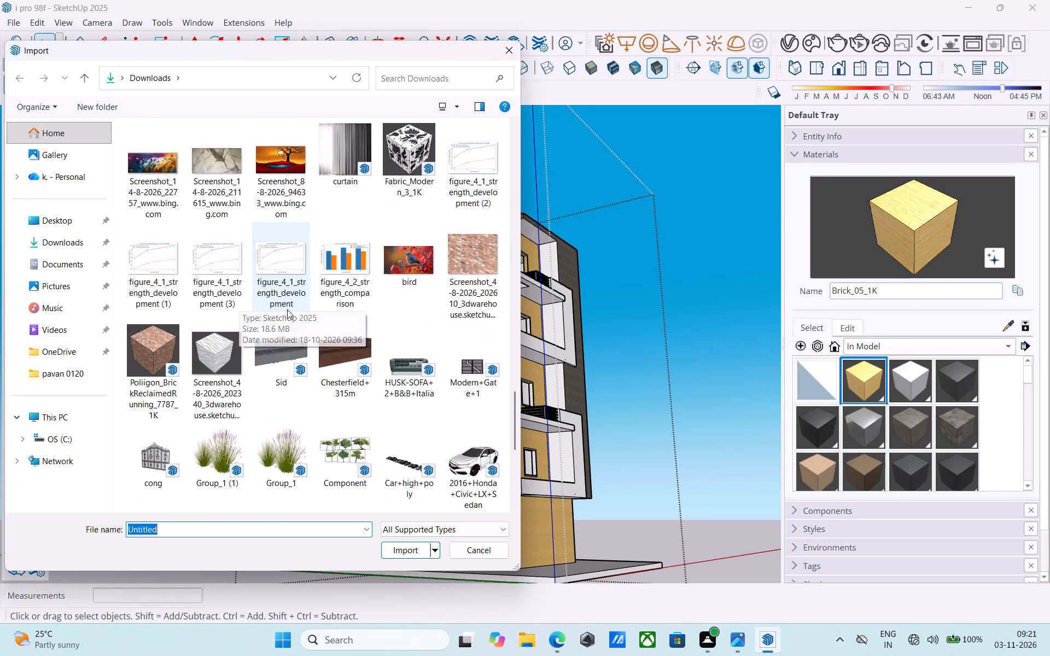
scroll(287, 309, down, 6)
scroll(297, 312, up, 6)
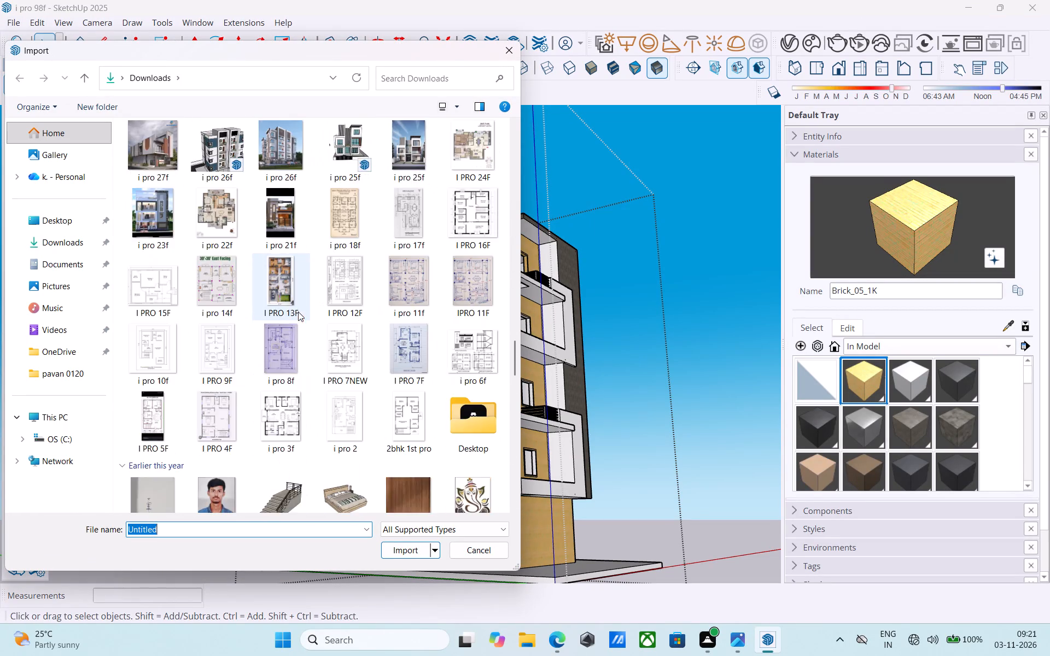
scroll(298, 312, down, 3)
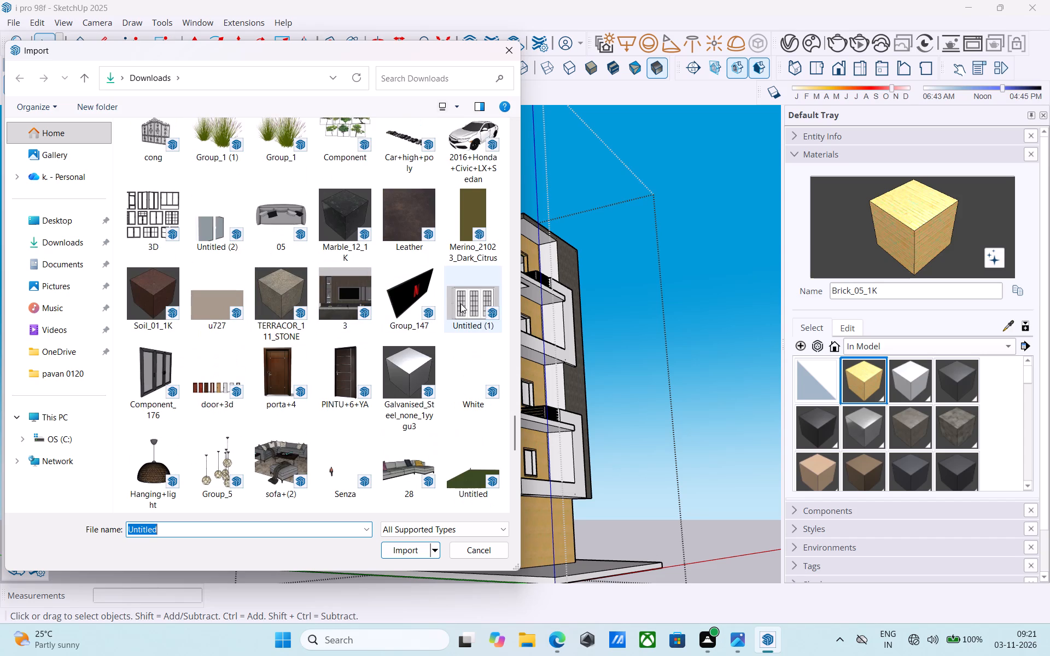
click(156, 230)
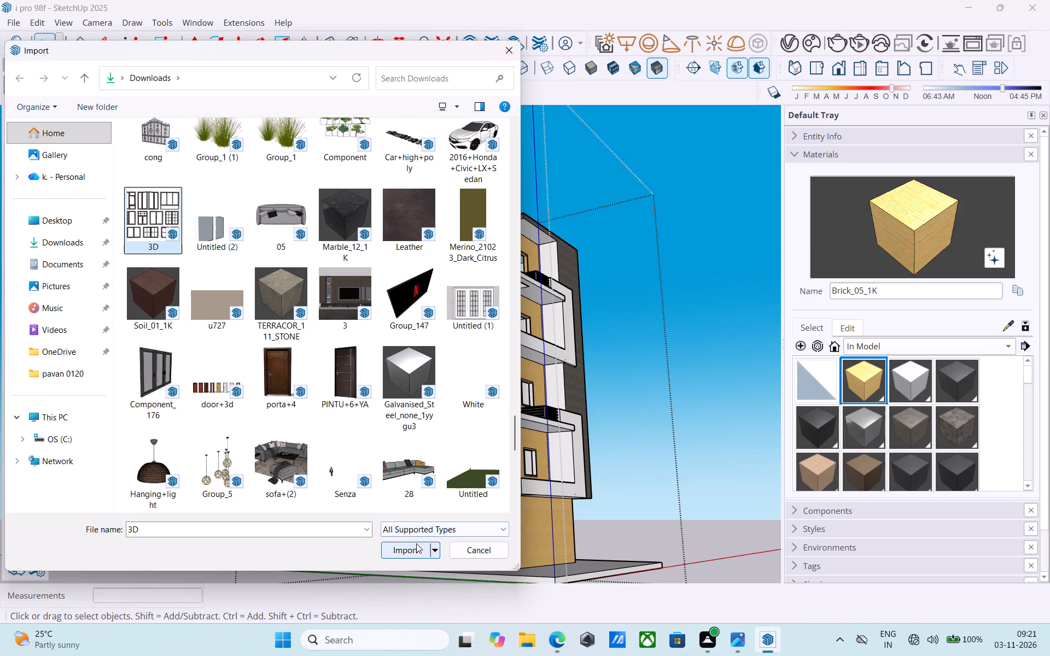
click(416, 543)
scroll(361, 439, down, 5)
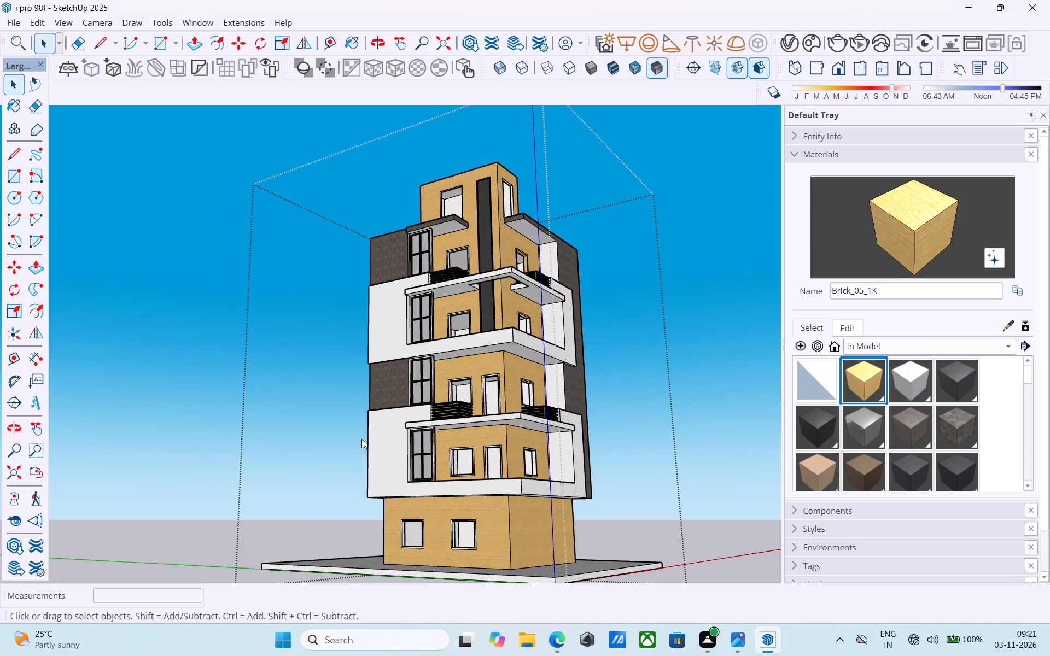
scroll(361, 439, down, 4)
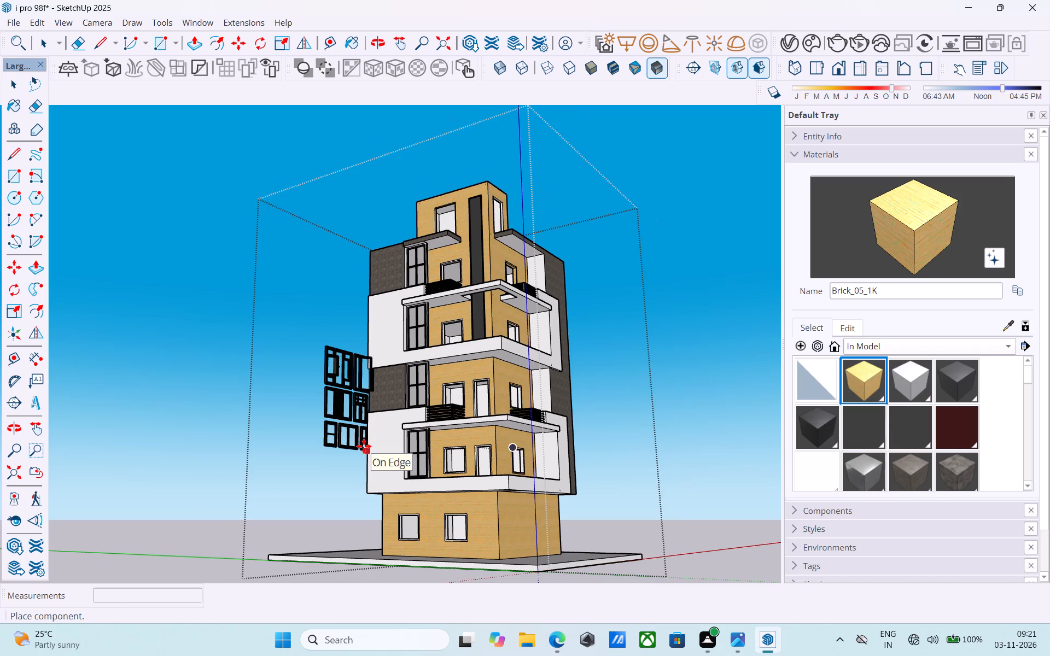
scroll(364, 446, down, 8)
middle_drag(391, 468, 450, 620)
scroll(450, 501, down, 11)
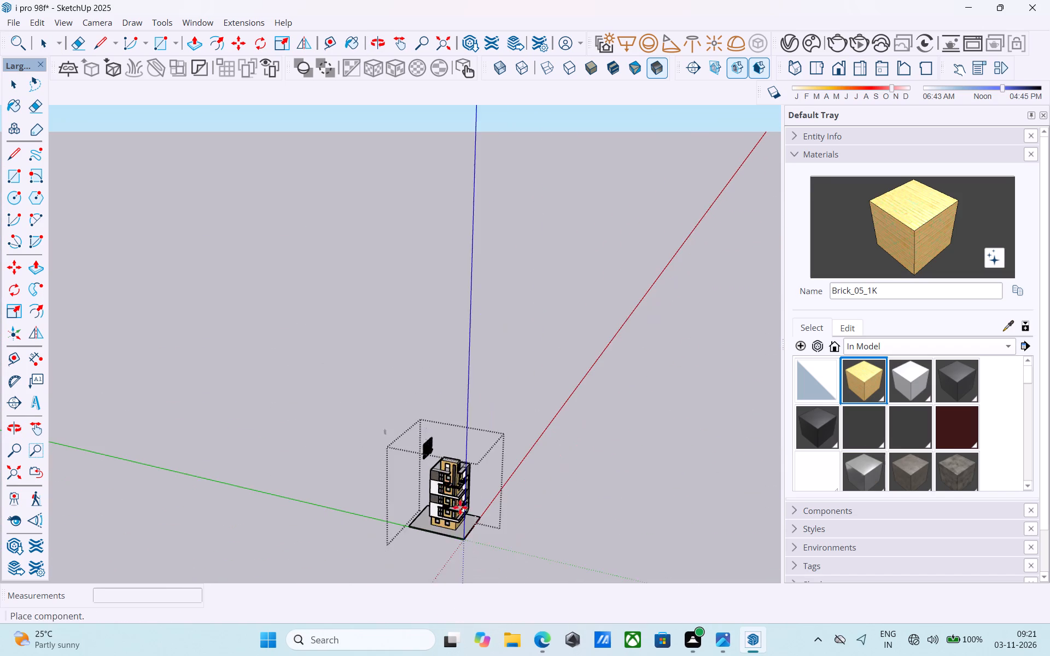
scroll(487, 544, up, 9)
click(487, 537)
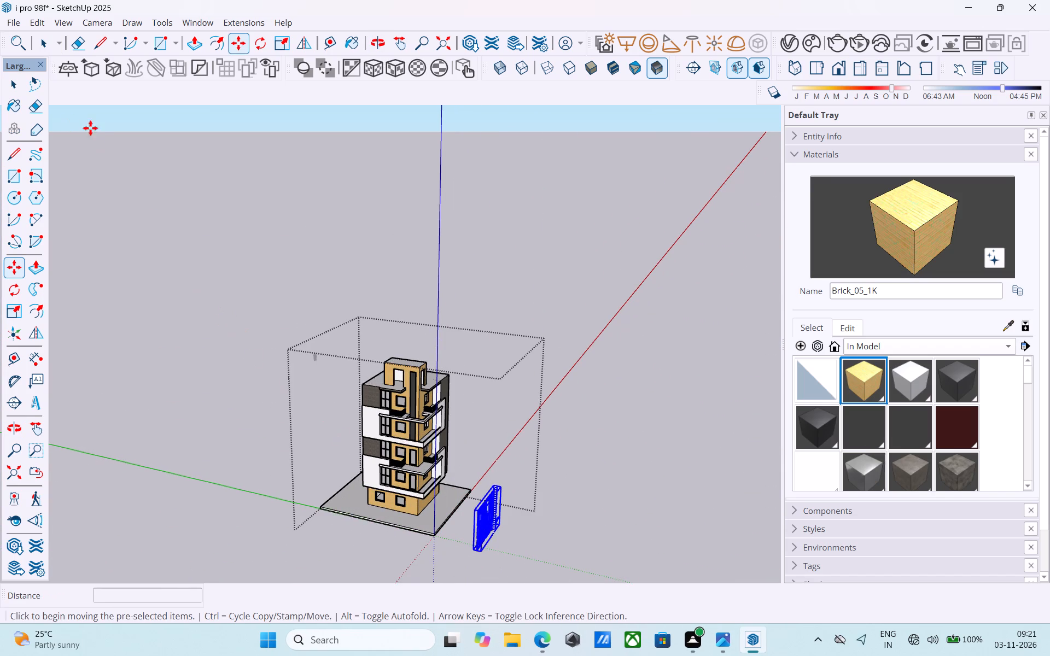
Import the wooden door file porta+4 from Downloads and place it on the open ground near the window collection.
click(17, 25)
click(75, 211)
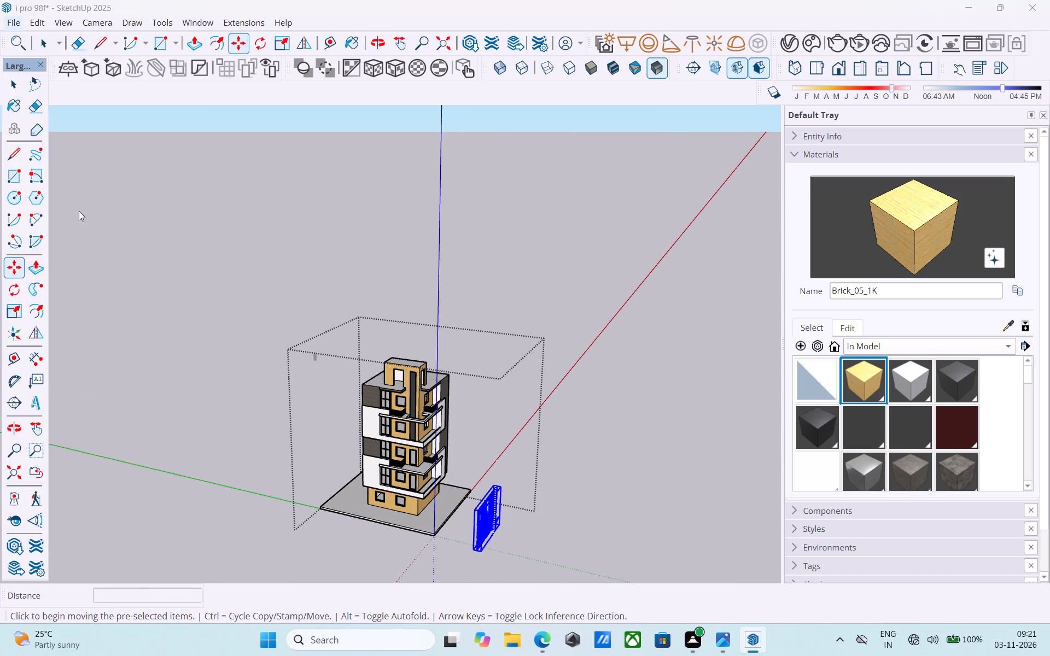
scroll(194, 260, down, 5)
scroll(339, 321, down, 7)
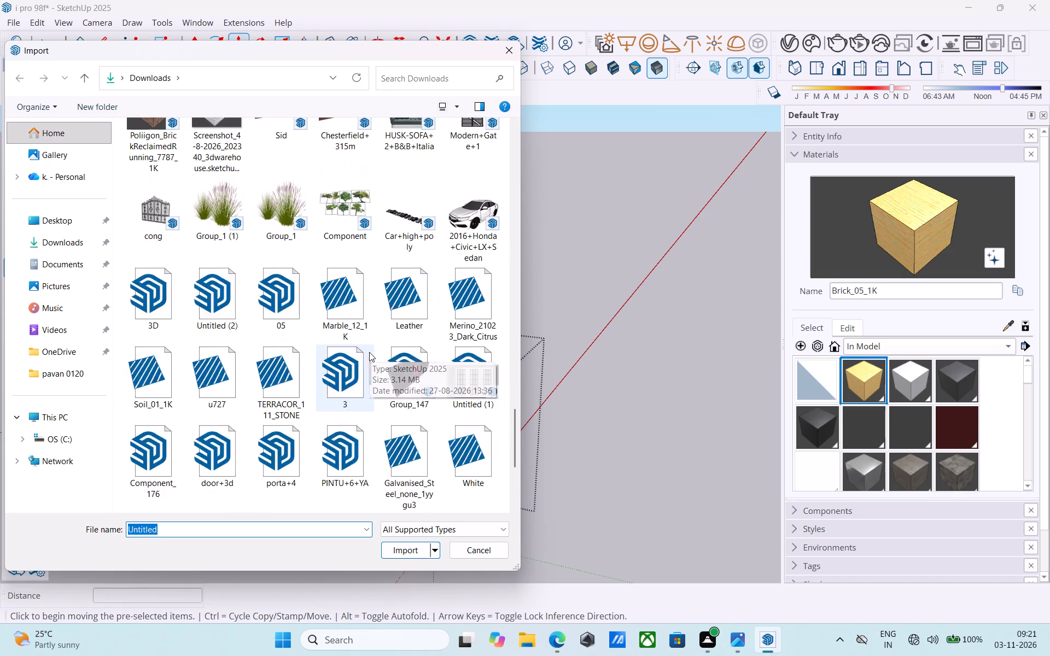
scroll(384, 341, down, 1)
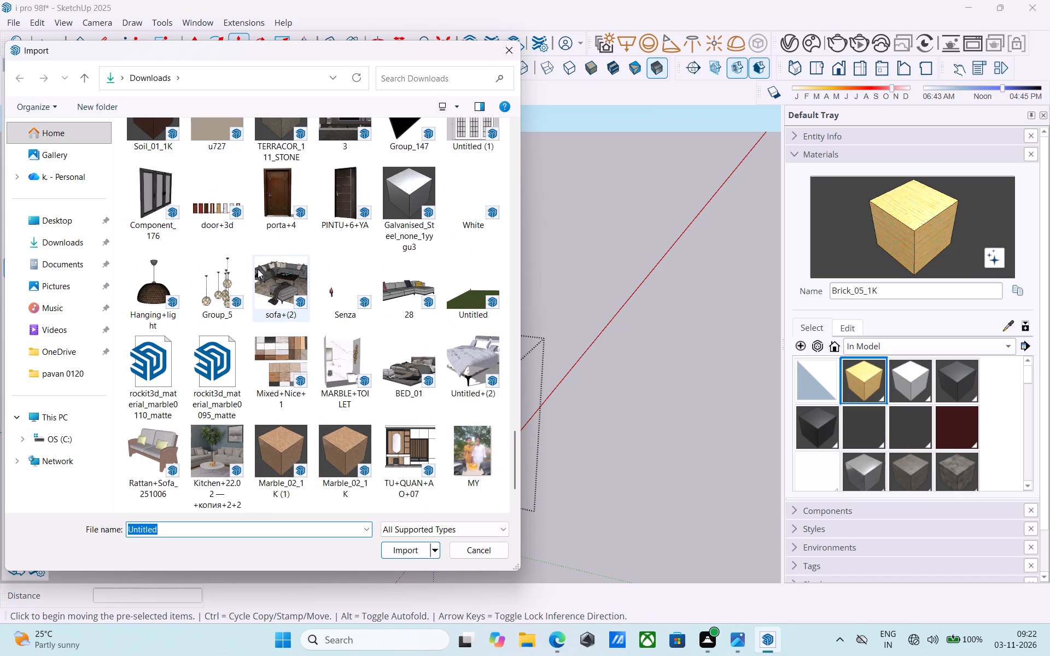
click(273, 204)
click(408, 546)
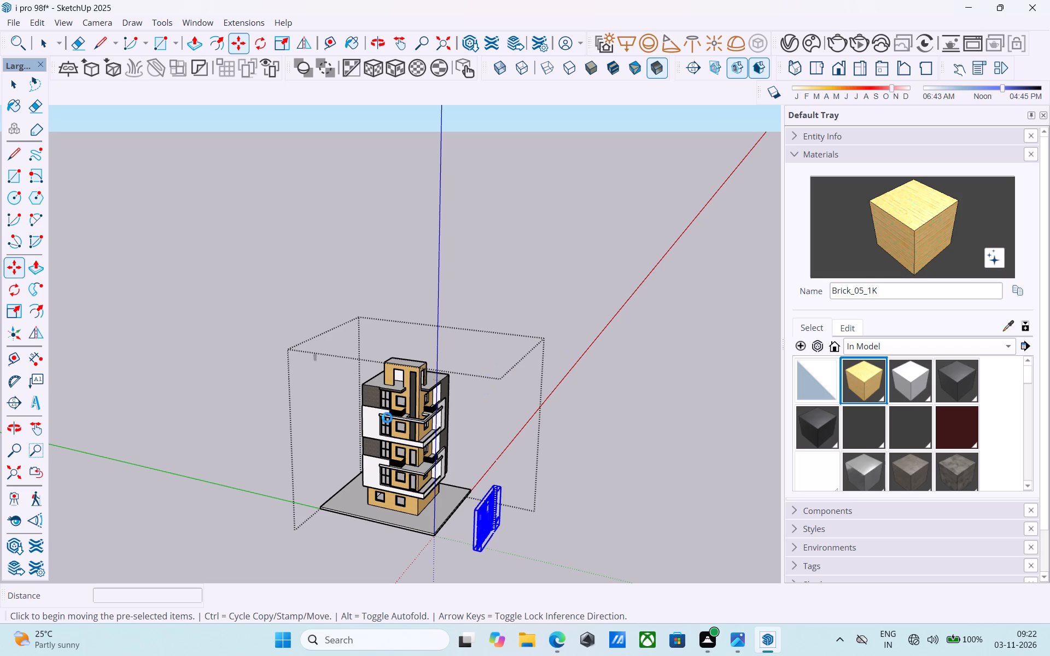
scroll(359, 389, down, 7)
middle_drag(373, 374, 460, 387)
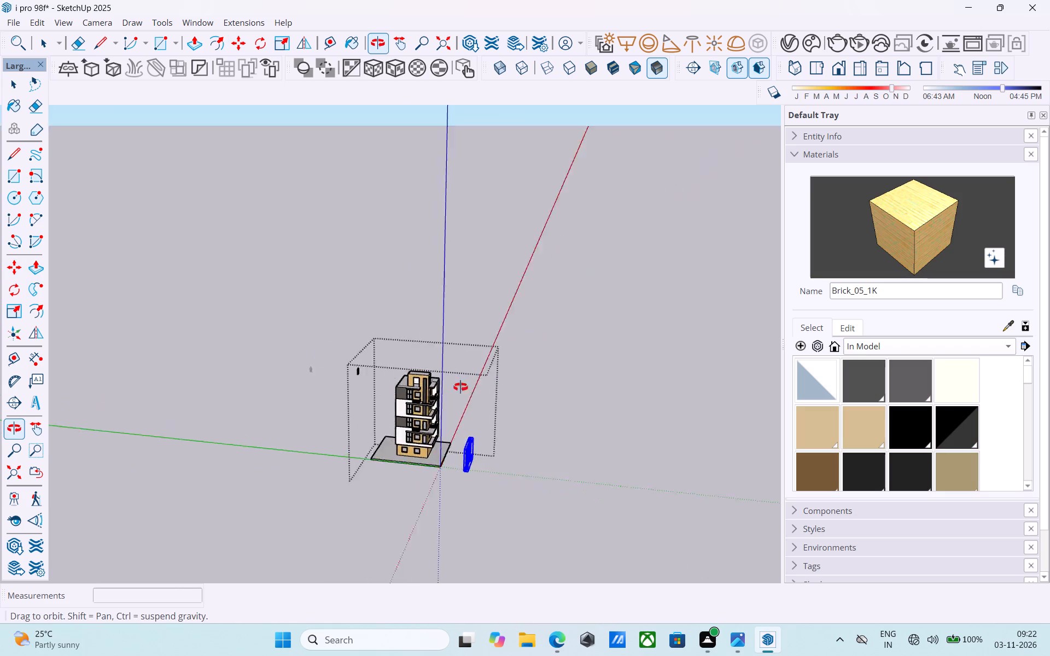
middle_drag(460, 387, 486, 462)
scroll(490, 508, up, 10)
click(497, 497)
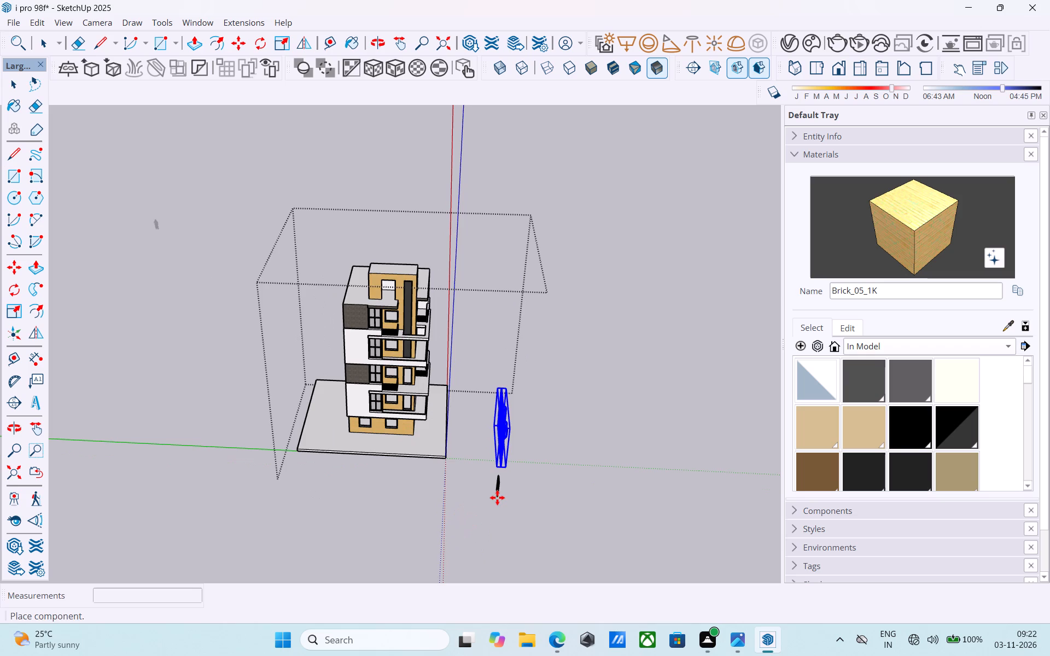
Save the model with the imported window collection and door standing beside the building.
middle_drag(456, 482, 344, 382)
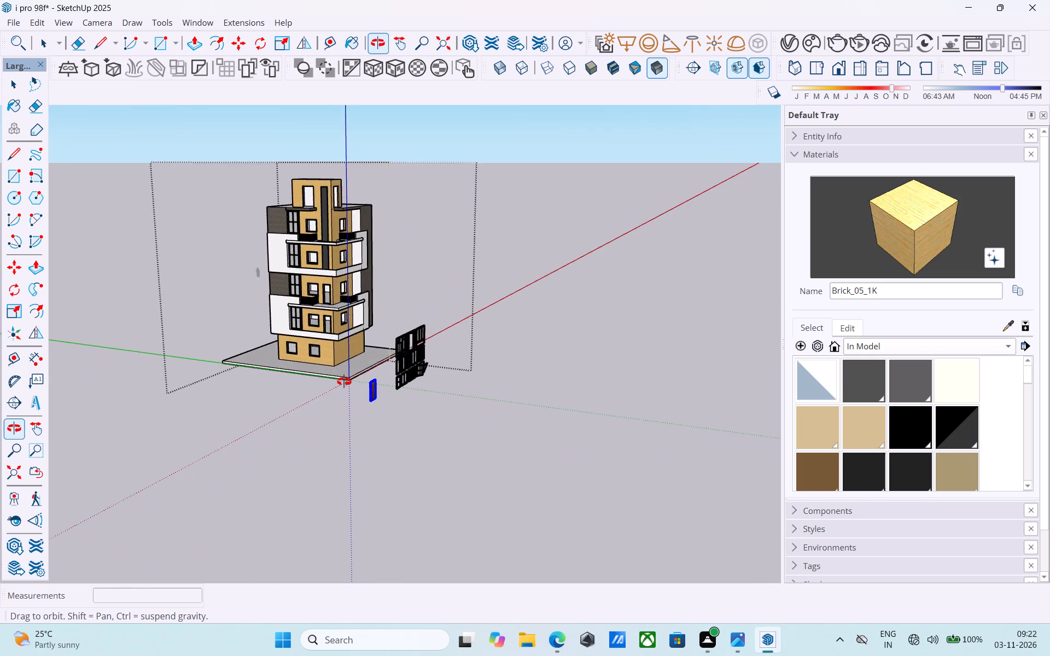
middle_drag(344, 382, 388, 502)
scroll(337, 318, up, 7)
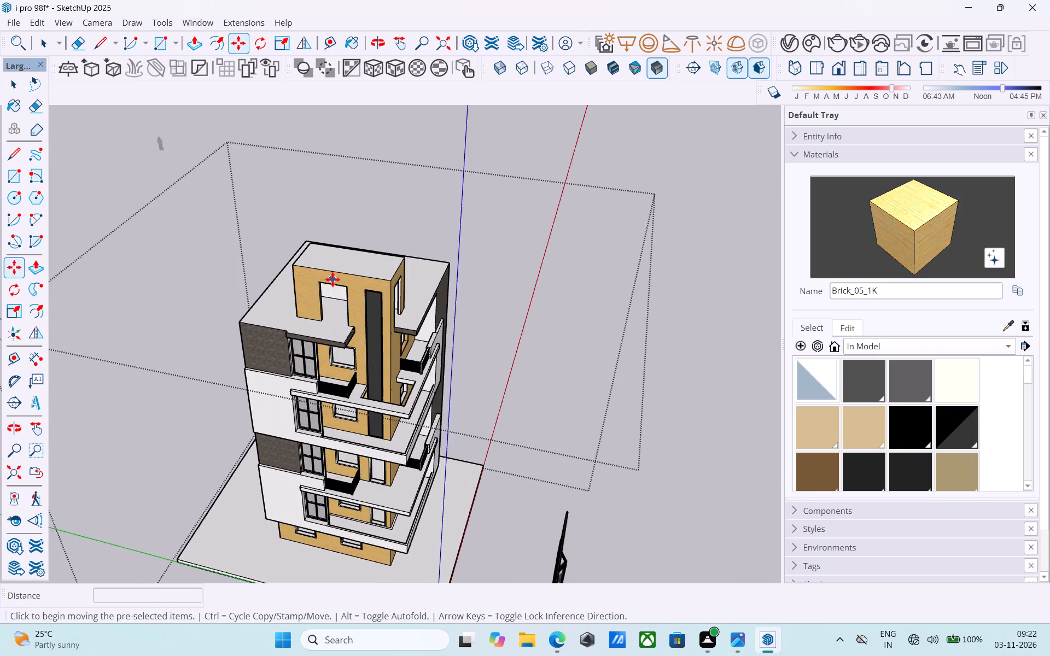
scroll(332, 279, down, 8)
middle_drag(341, 248, 361, 167)
scroll(460, 453, up, 7)
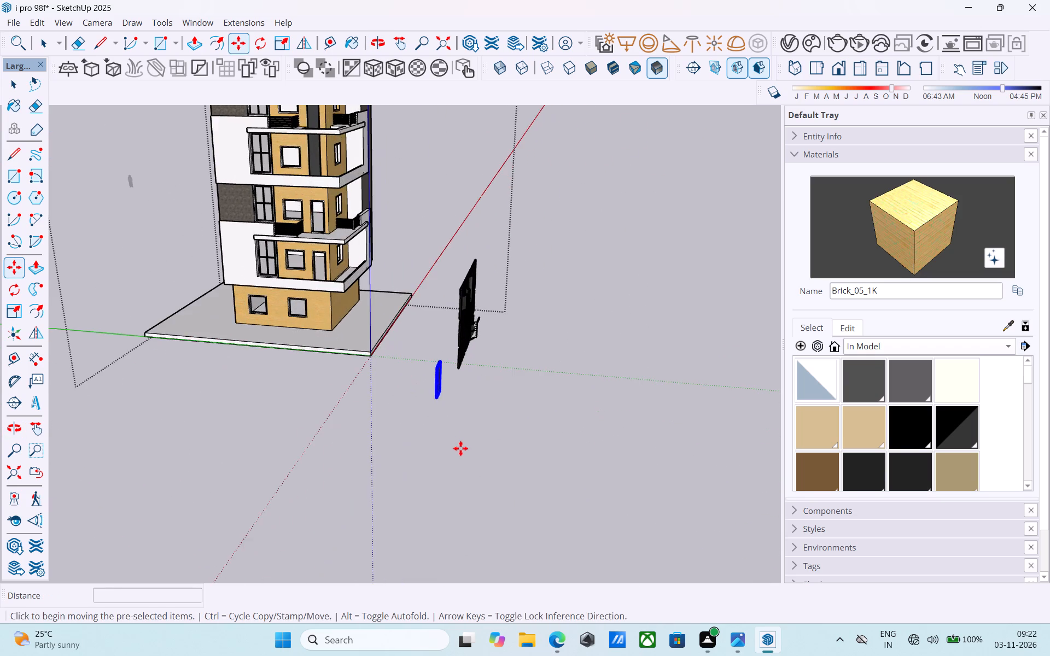
middle_drag(447, 435, 485, 444)
scroll(543, 463, up, 6)
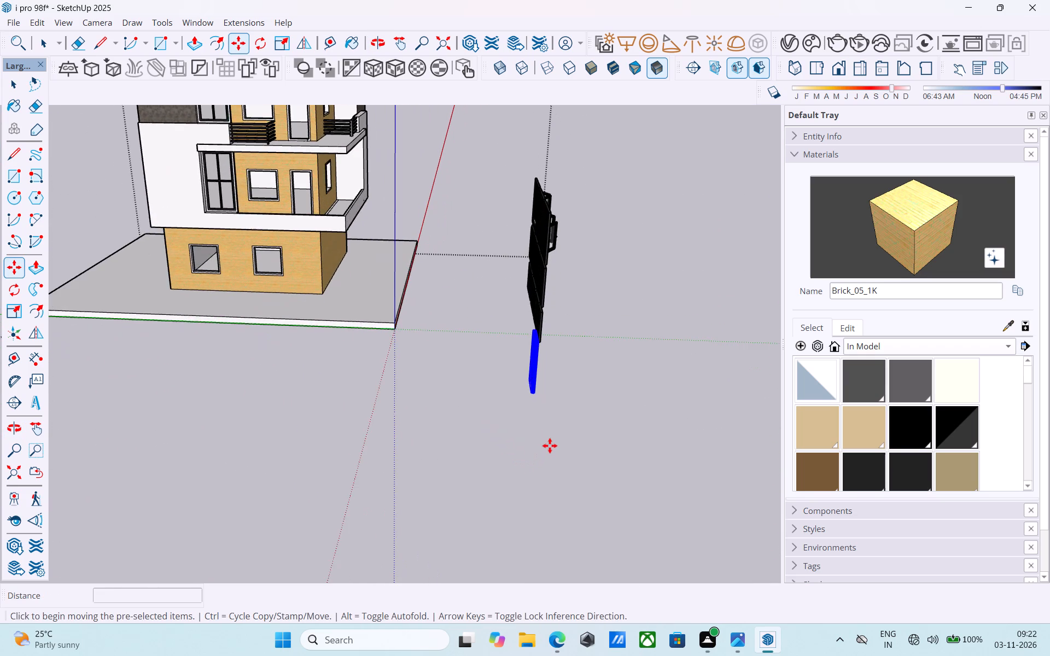
scroll(549, 444, down, 7)
middle_drag(549, 444, 555, 480)
scroll(547, 437, up, 6)
middle_drag(571, 413, 746, 346)
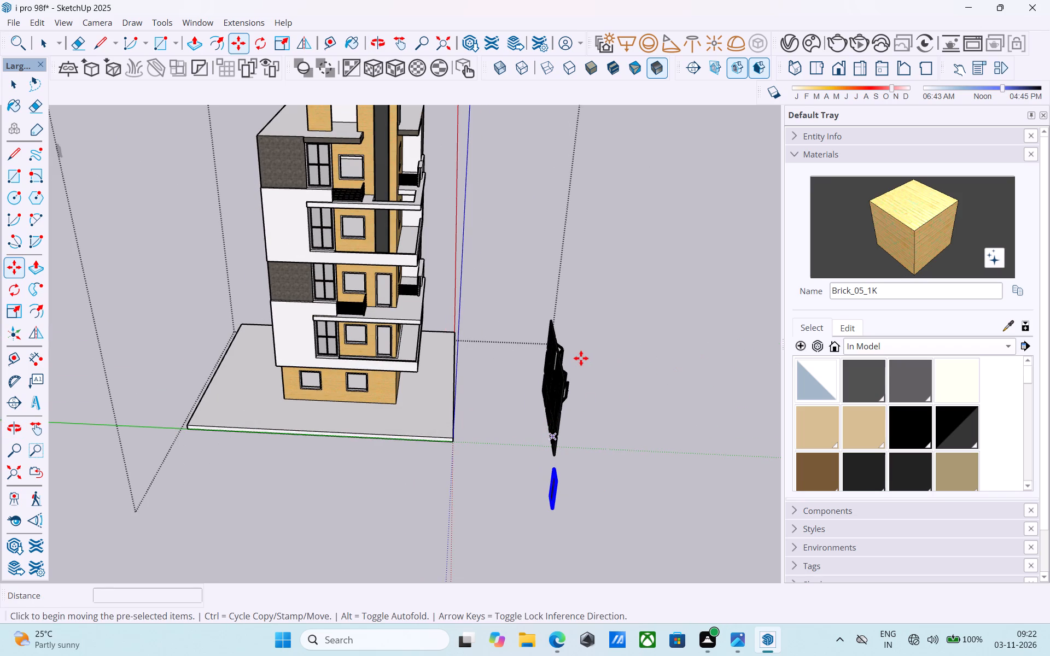
key(space)
key(ctrl+s)
click(478, 414)
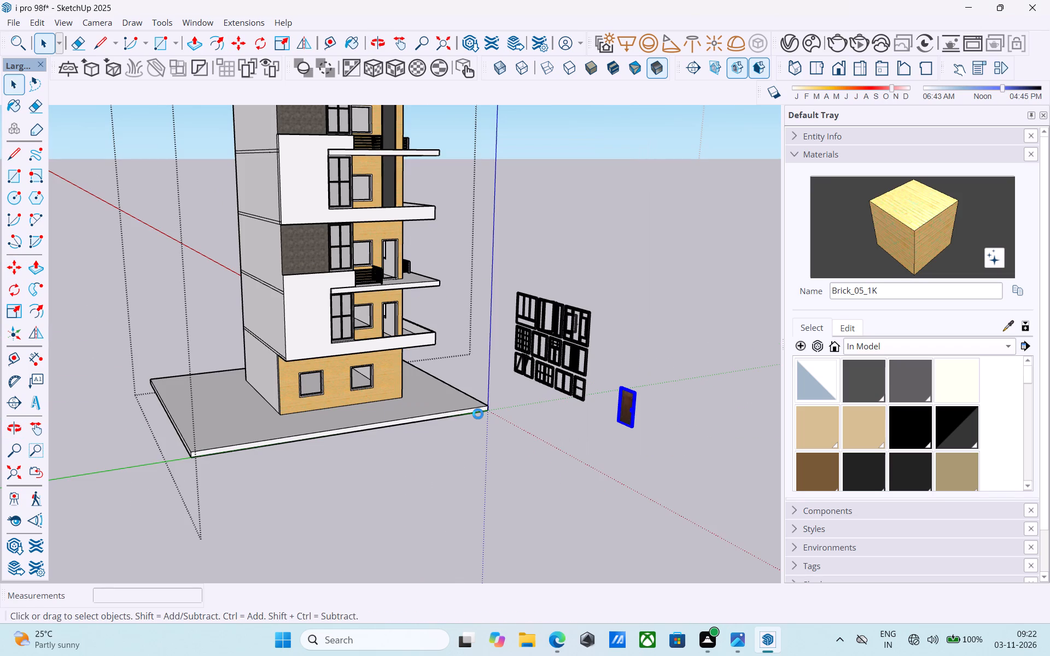
key(ctrl+s)
Explode the imported window collection twice, down to individually selectable windows.
scroll(477, 412, up, 8)
scroll(555, 349, up, 16)
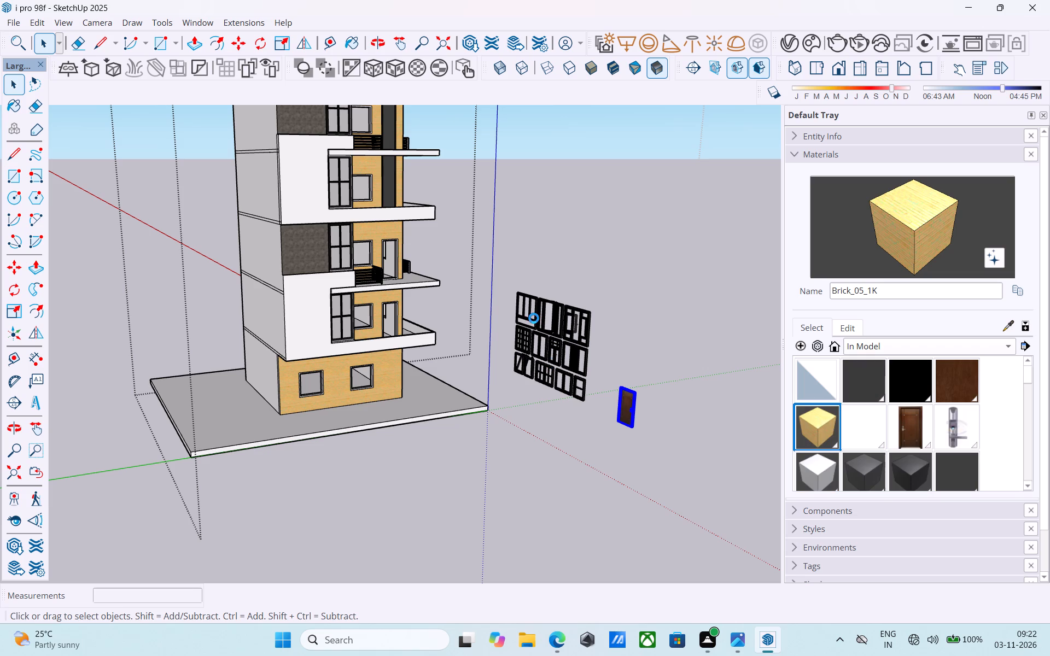
click(533, 323)
scroll(533, 322, up, 5)
right_click(521, 311)
click(555, 114)
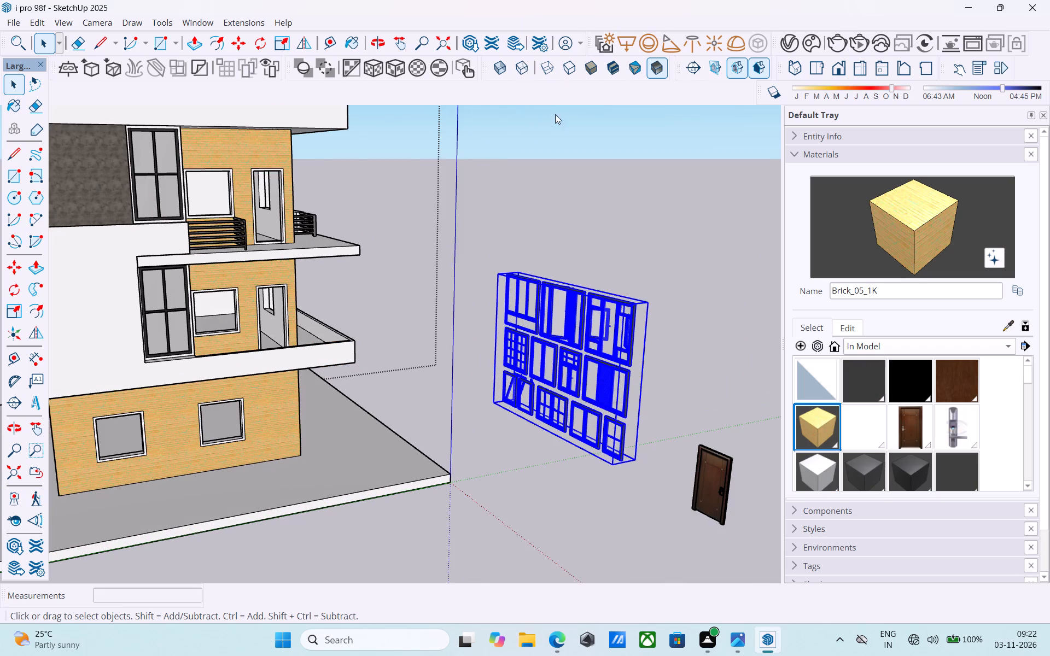
middle_drag(582, 211, 564, 213)
click(564, 245)
click(538, 311)
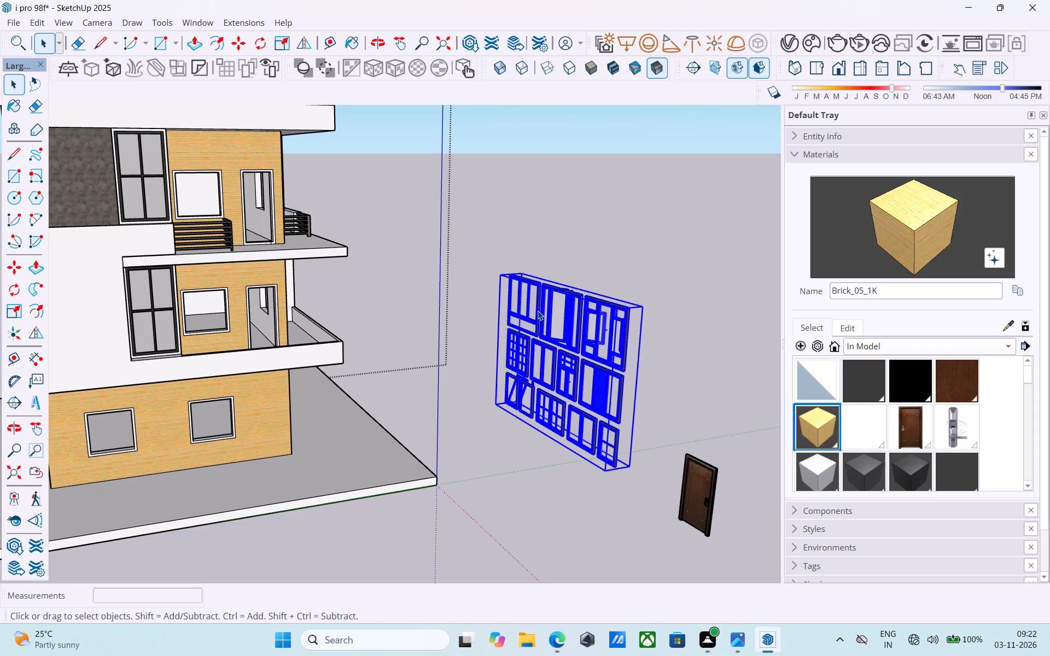
right_click(538, 311)
click(568, 116)
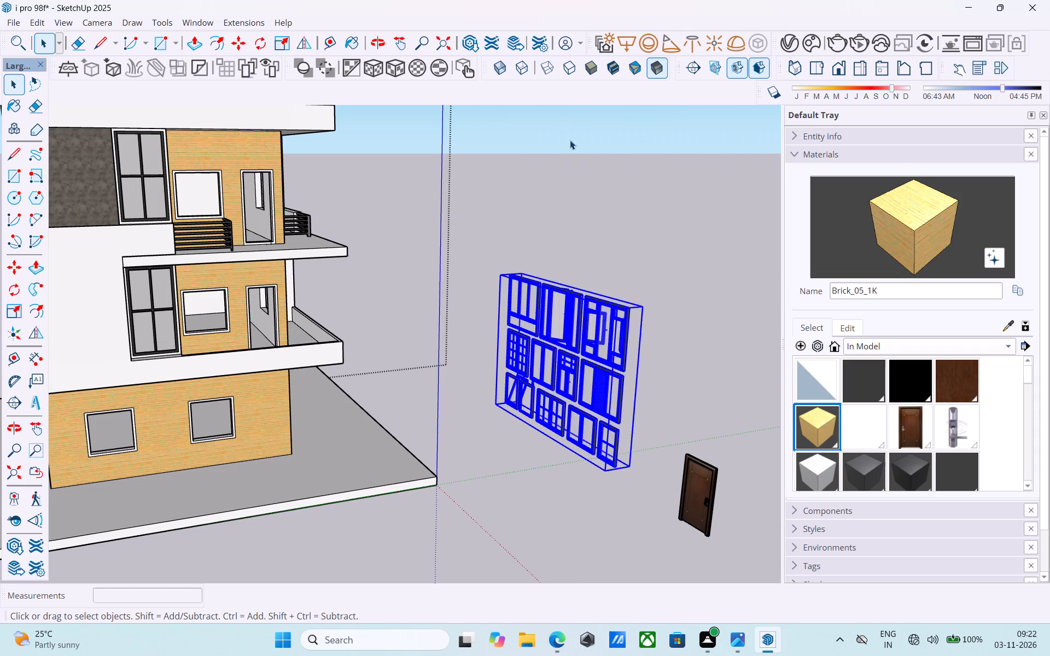
drag(575, 175, 581, 172)
Move the three-pane window with the lower panel from the collection's top corner about 85' to the ground before the base slab.
click(523, 289)
key(m)
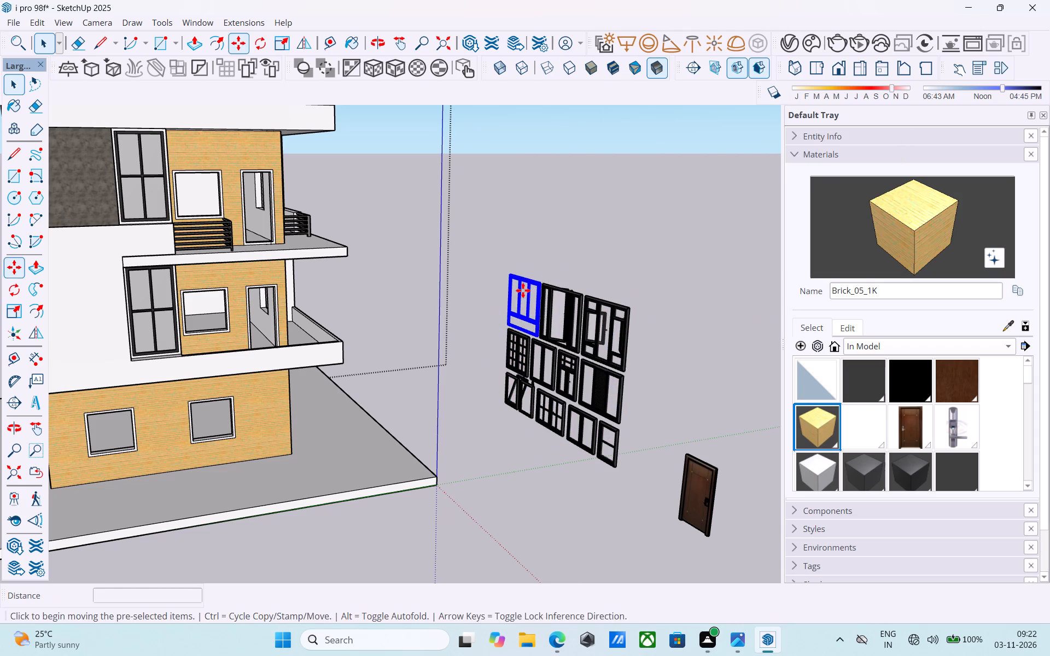
click(523, 290)
scroll(524, 307, down, 6)
scroll(515, 283, up, 1)
scroll(514, 278, down, 6)
click(483, 402)
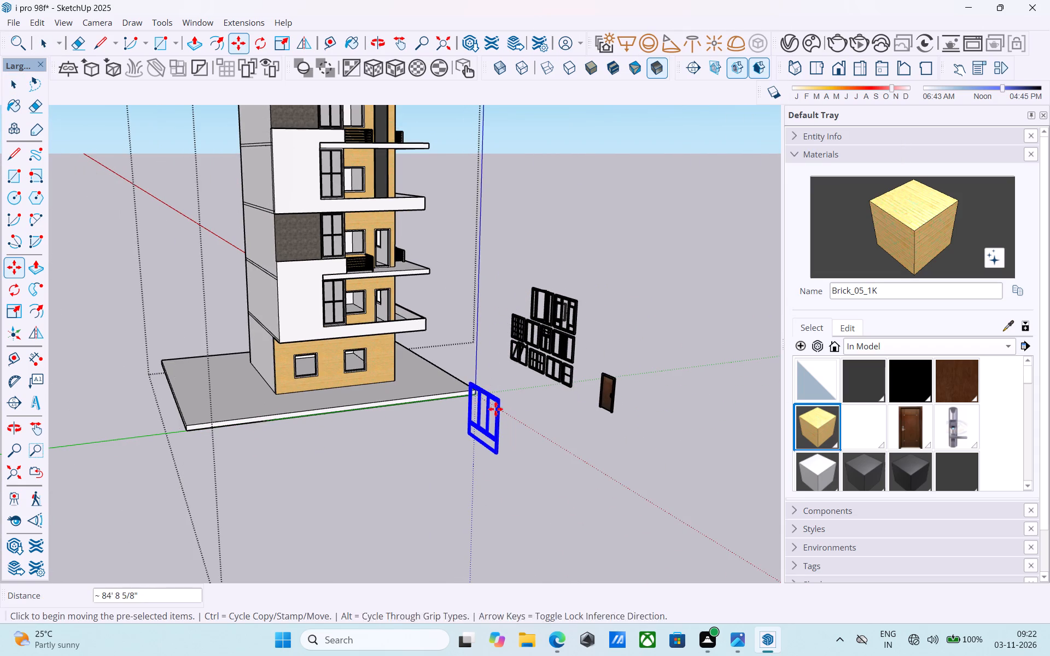
Rotate the separated three-pane window about the vertical axis until it is parallel to the building's front facade.
scroll(523, 417, down, 5)
middle_drag(508, 416, 445, 456)
scroll(437, 444, down, 5)
middle_drag(436, 443, 431, 440)
scroll(441, 467, up, 5)
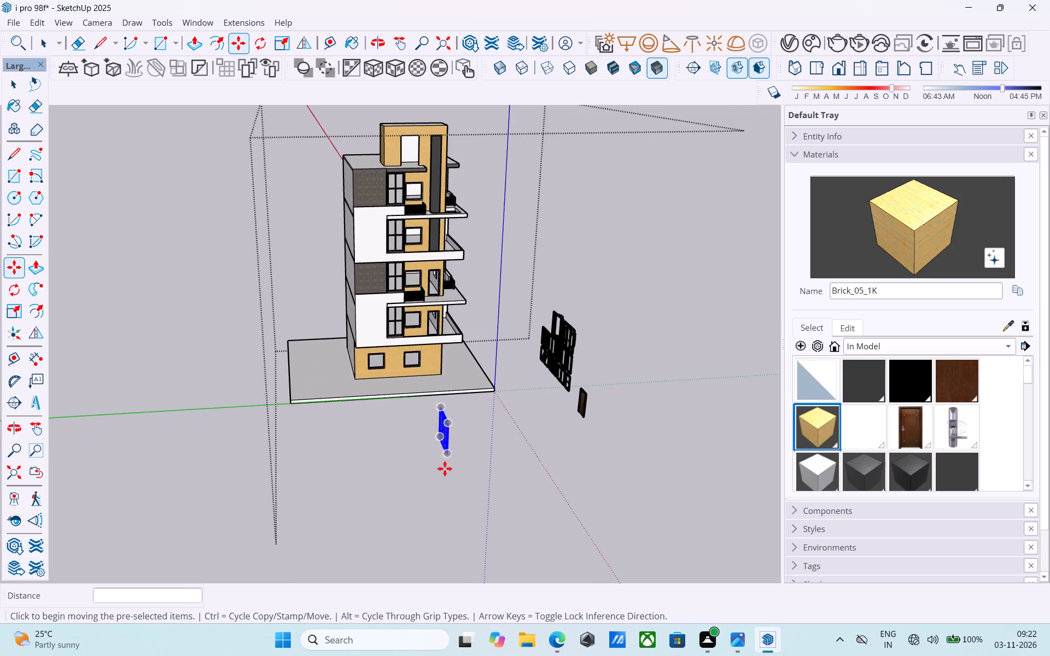
middle_drag(445, 469, 418, 475)
key(q)
scroll(418, 481, up, 4)
click(347, 494)
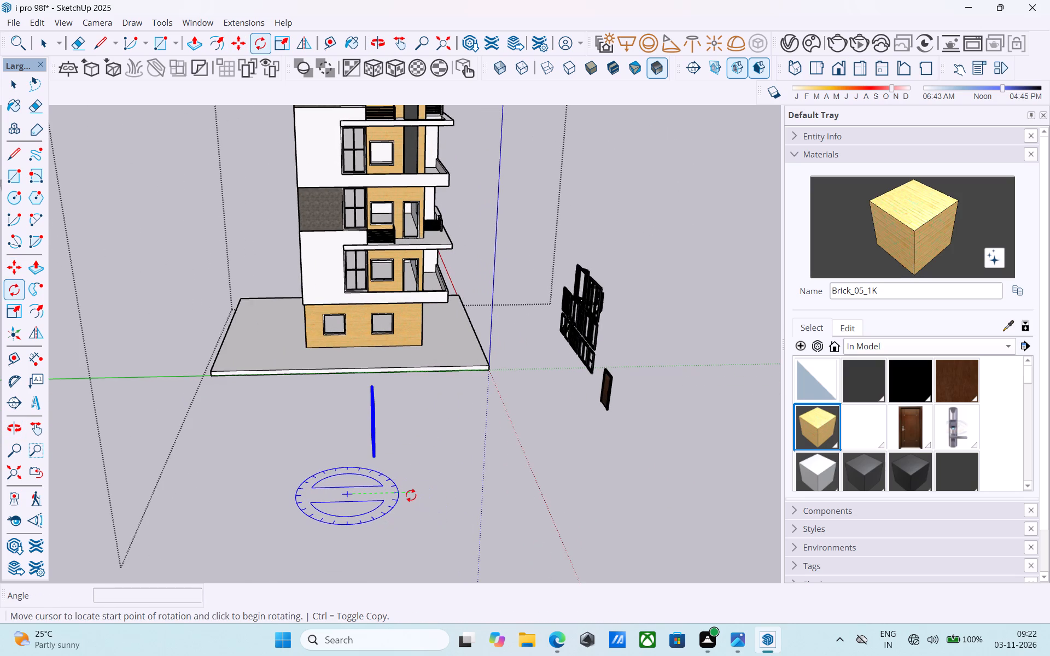
click(411, 495)
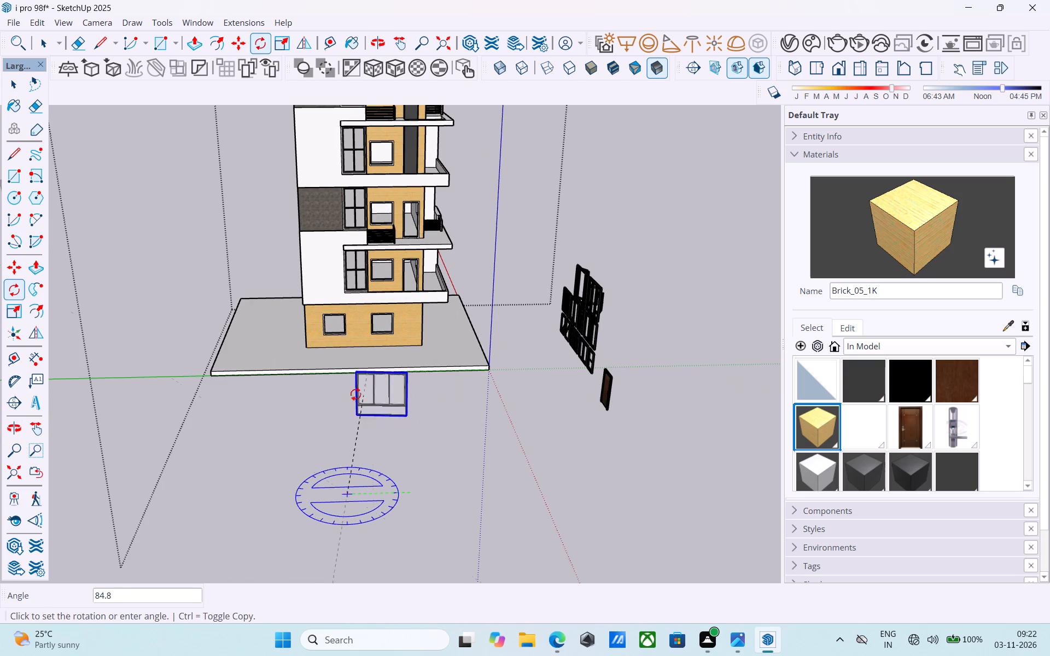
click(341, 404)
Scale the three-pane window on the ground down uniformly from its corner to about 0.47.
scroll(376, 389, up, 5)
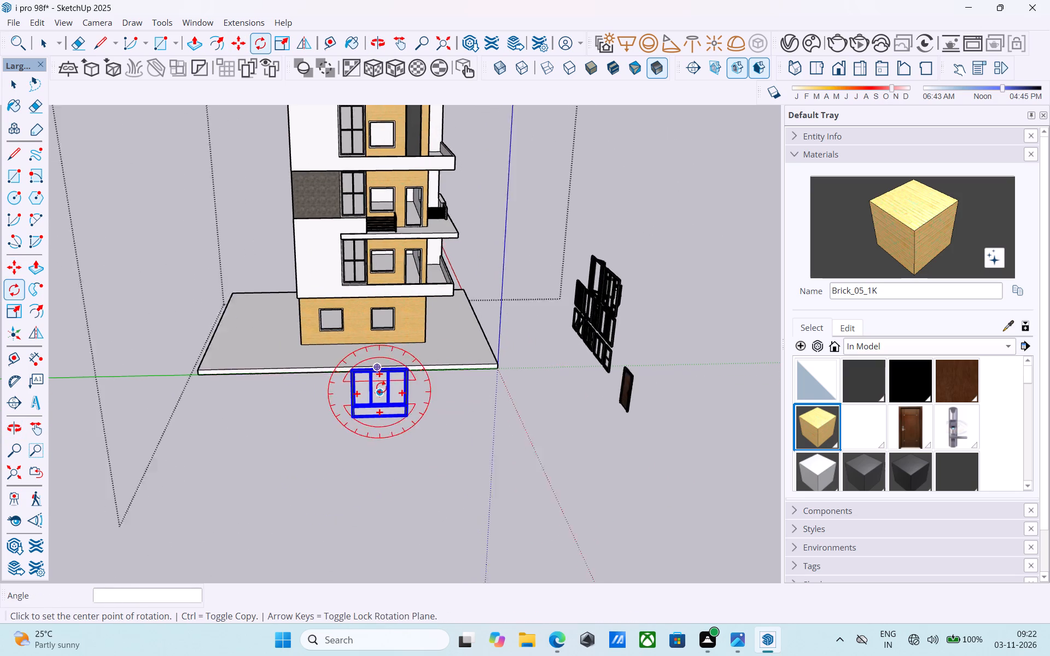
scroll(381, 388, up, 6)
key(s)
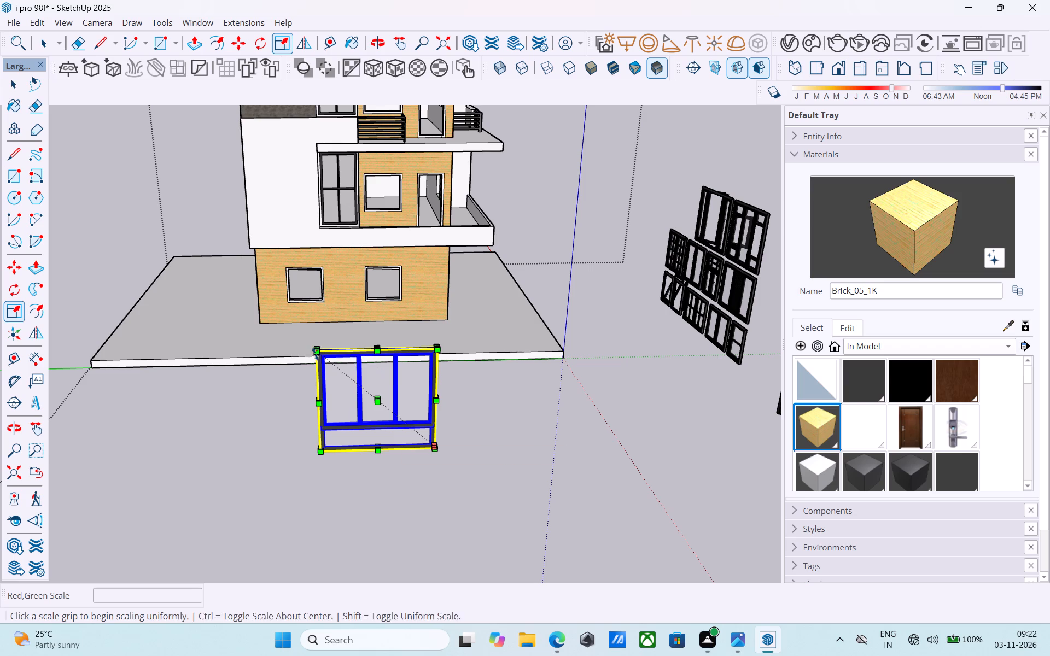
click(315, 354)
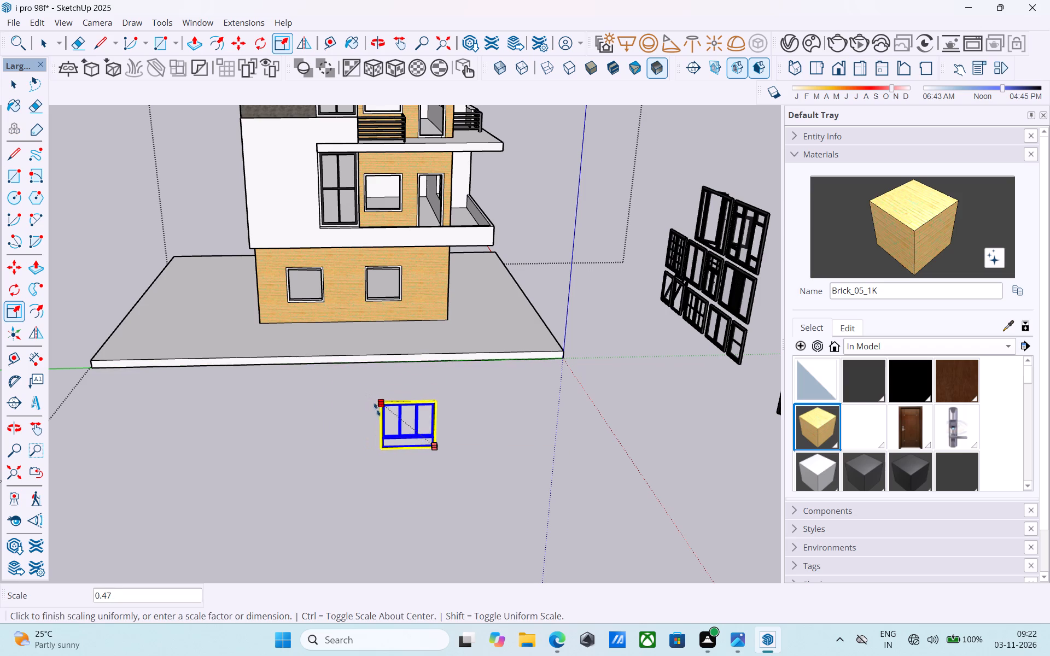
click(378, 413)
Copy the scaled window about 55' onto the upper corner of the ground-floor front opening nearer the balcony side.
middle_drag(408, 414, 406, 317)
middle_drag(425, 338, 409, 350)
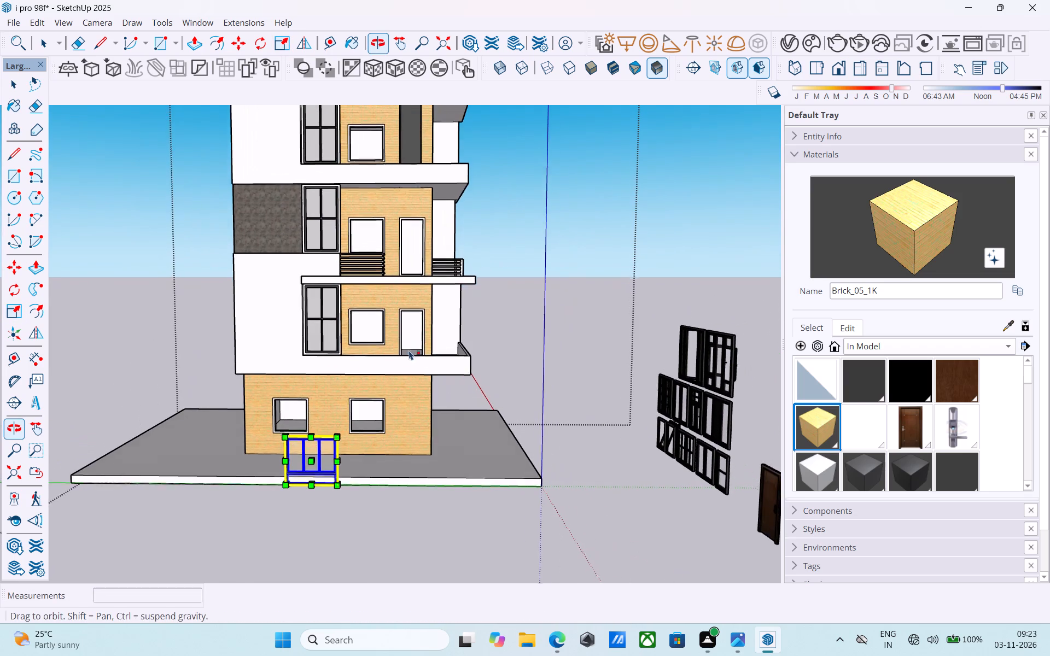
middle_drag(409, 350, 404, 347)
middle_drag(425, 367, 440, 378)
key(m)
scroll(372, 472, up, 5)
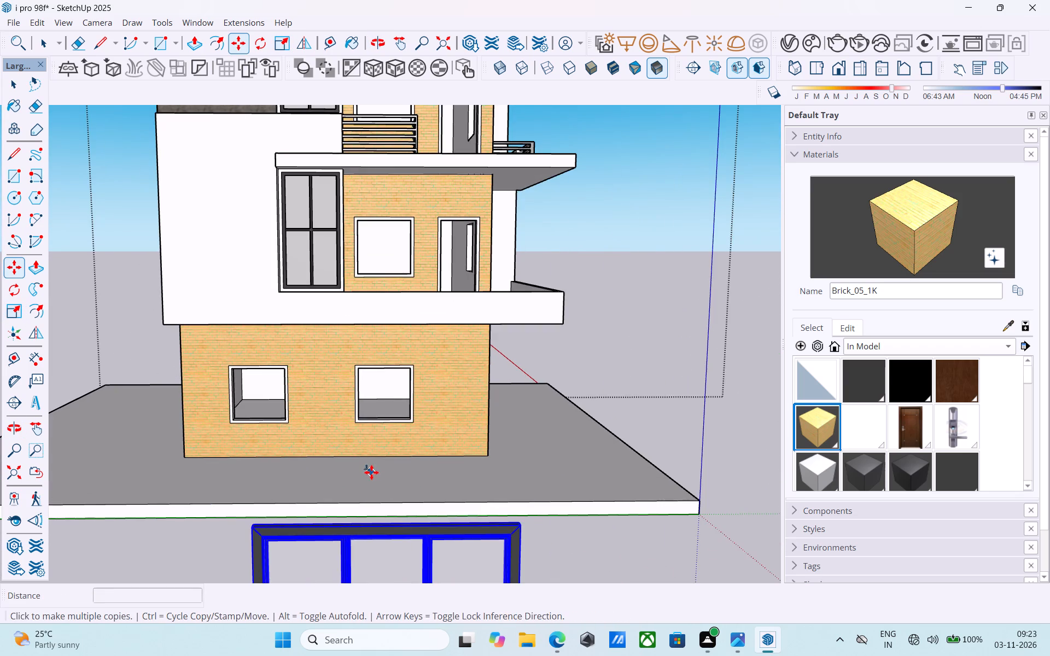
scroll(371, 471, down, 5)
key(space)
key(m)
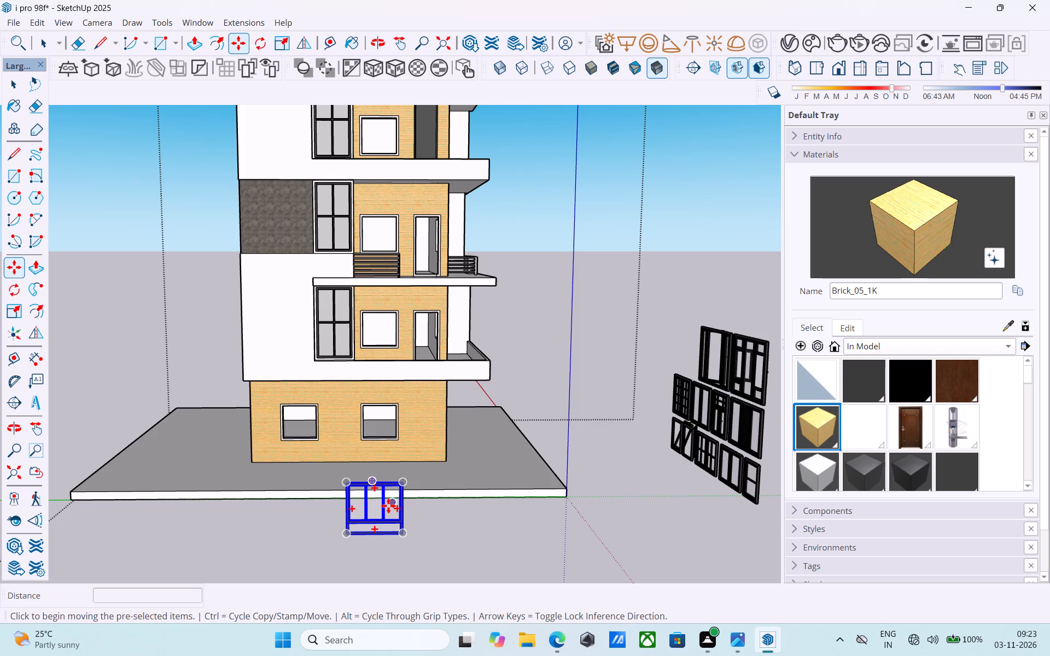
middle_drag(389, 505, 253, 558)
scroll(315, 526, down, 1)
scroll(364, 520, up, 4)
scroll(405, 489, up, 5)
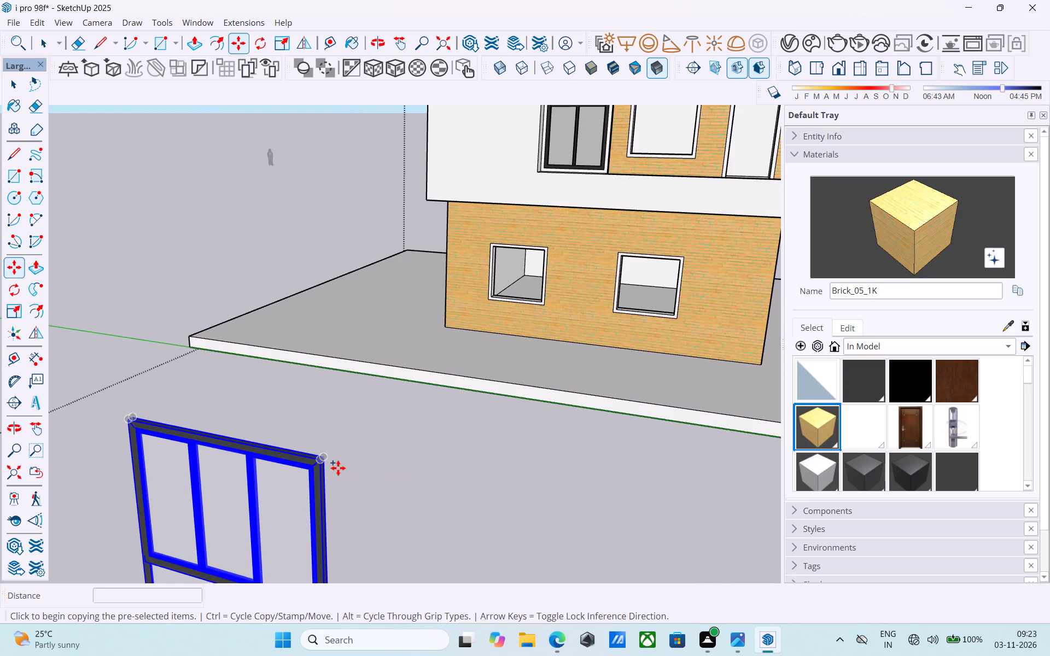
click(329, 461)
scroll(365, 442, down, 4)
shift+middle_drag(369, 442, 349, 558)
scroll(630, 408, up, 5)
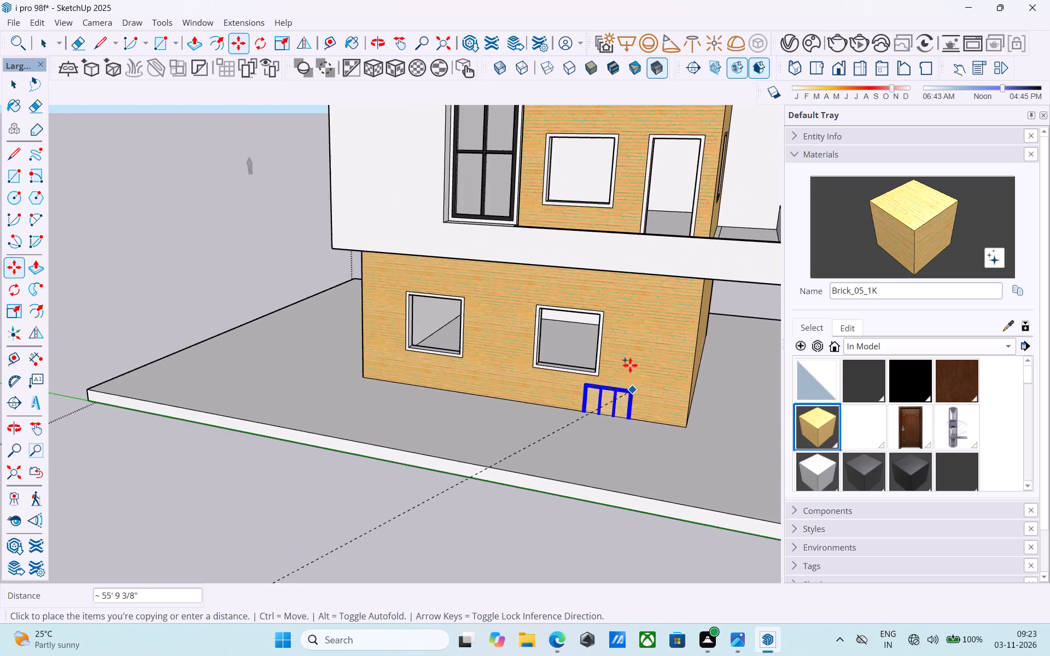
scroll(630, 365, up, 7)
scroll(593, 290, up, 6)
click(593, 290)
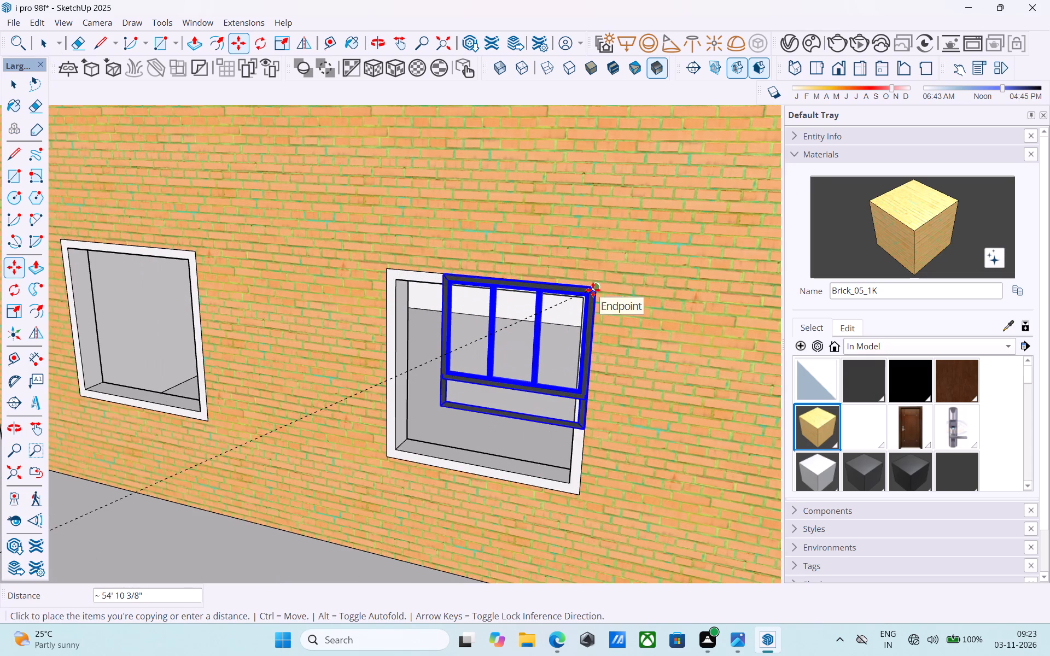
Scale the placed window uniformly from its lower corner by about 1.43 to match the opening's width.
middle_drag(521, 373, 847, 369)
key(s)
scroll(441, 417, up, 5)
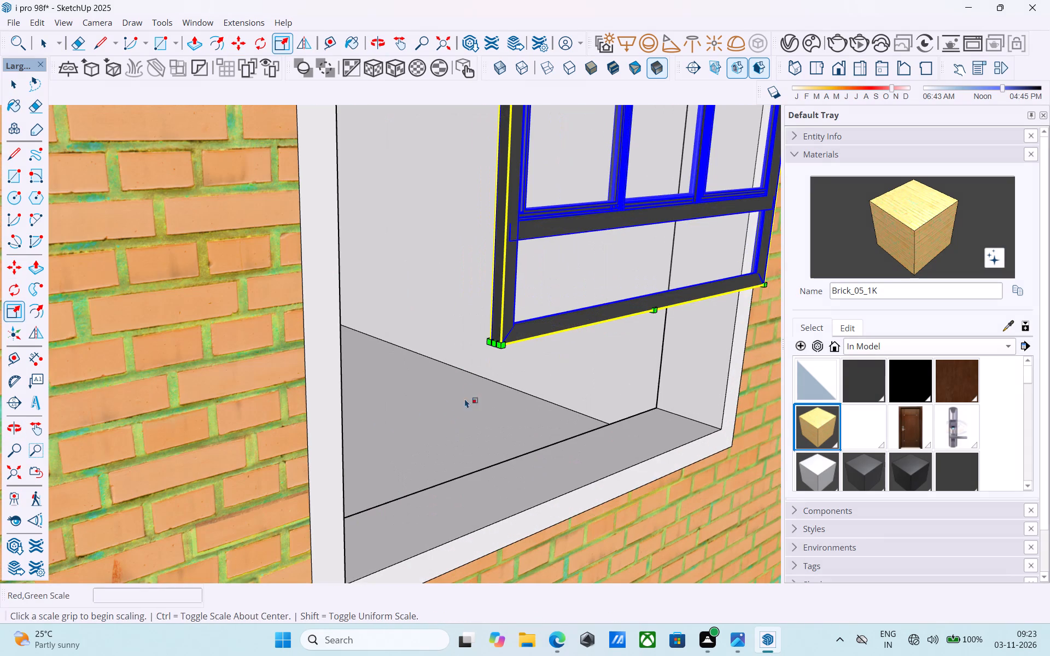
click(500, 348)
scroll(500, 348, down, 5)
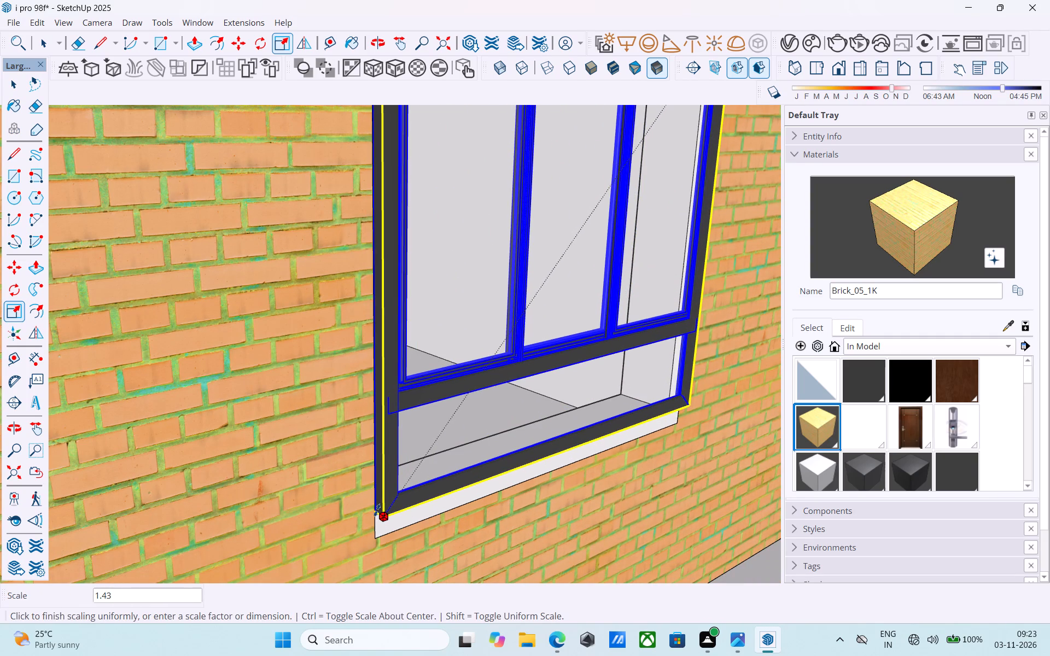
click(377, 510)
Stretch the window's bottom edge down by a factor of about 1.05 toward the opening's lower edge.
scroll(376, 495, down, 13)
middle_drag(375, 493, 203, 417)
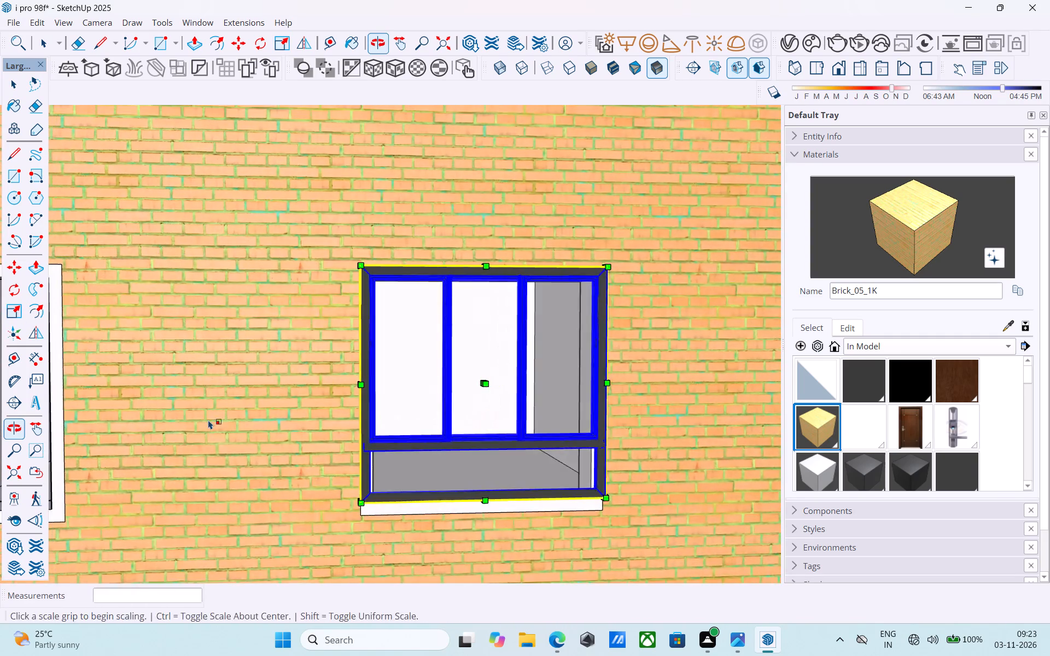
shift+middle_drag(340, 416, 186, 377)
shift+middle_drag(359, 484, 349, 307)
middle_drag(380, 370, 423, 472)
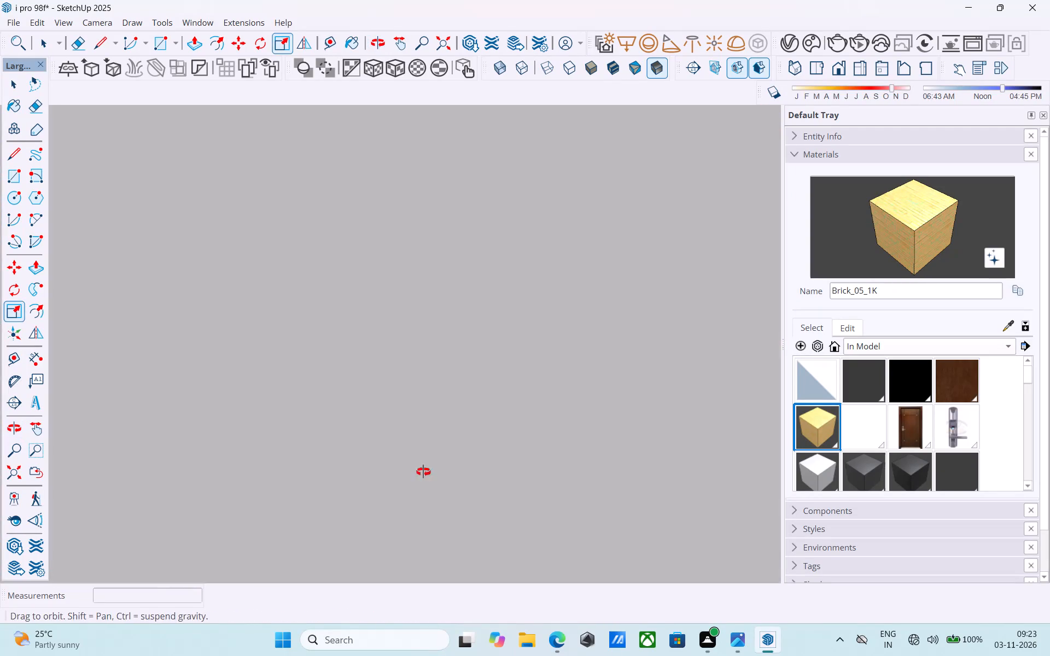
middle_drag(423, 472, 504, 616)
scroll(488, 485, down, 20)
scroll(488, 485, down, 7)
scroll(498, 440, up, 1)
scroll(498, 440, down, 13)
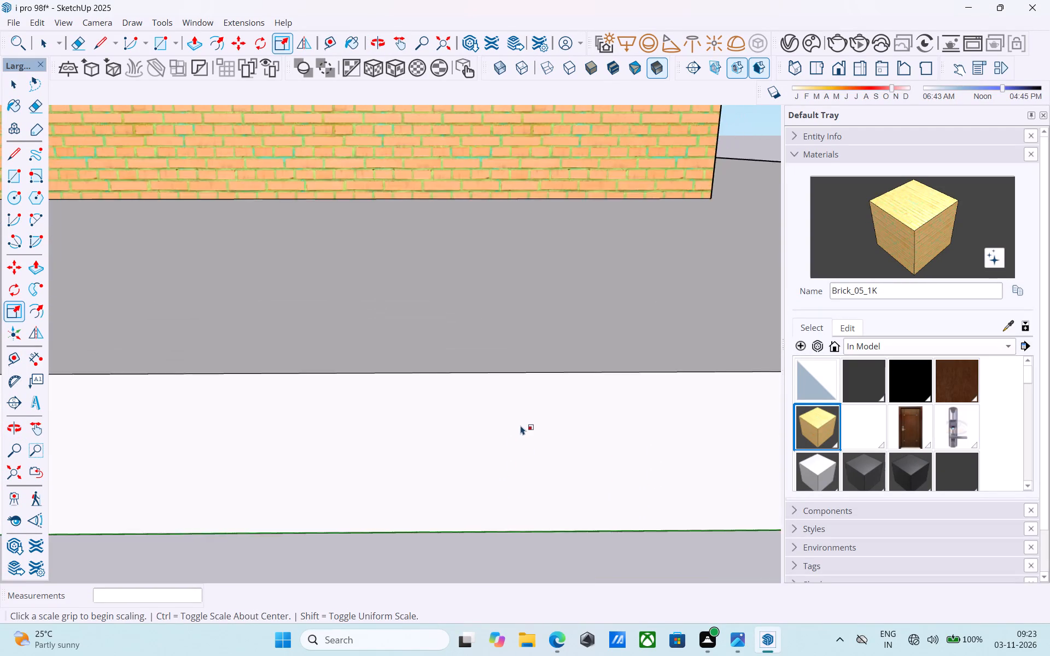
scroll(521, 425, down, 20)
shift+middle_drag(534, 424, 566, 512)
scroll(491, 376, up, 8)
shift+middle_drag(499, 358, 394, 362)
scroll(507, 447, up, 13)
middle_drag(545, 406, 517, 371)
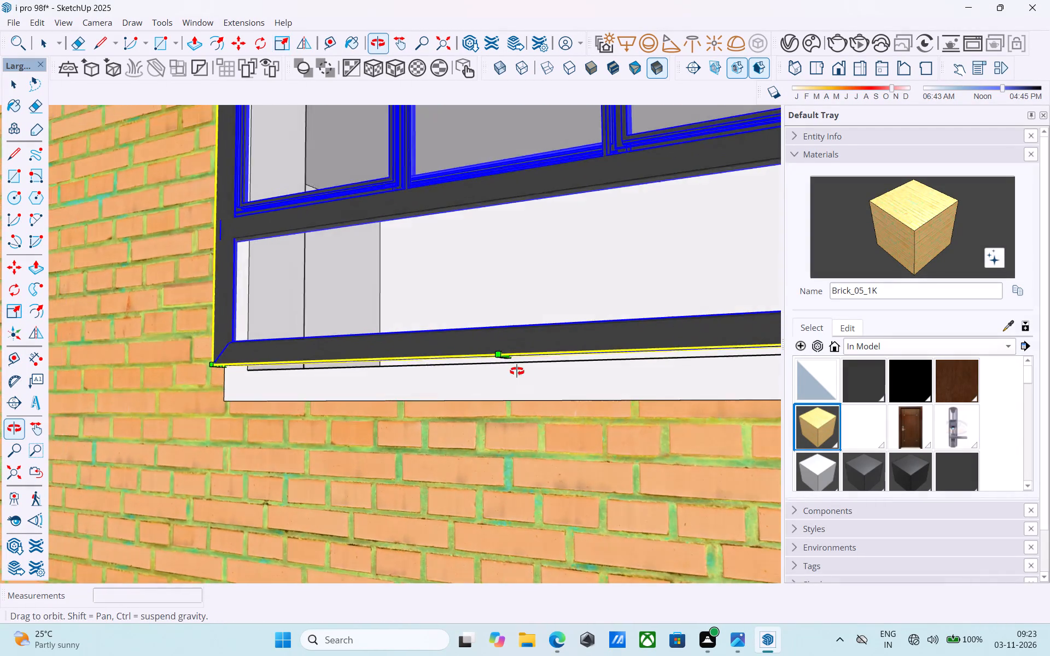
middle_drag(517, 371, 497, 312)
scroll(522, 386, up, 4)
click(498, 350)
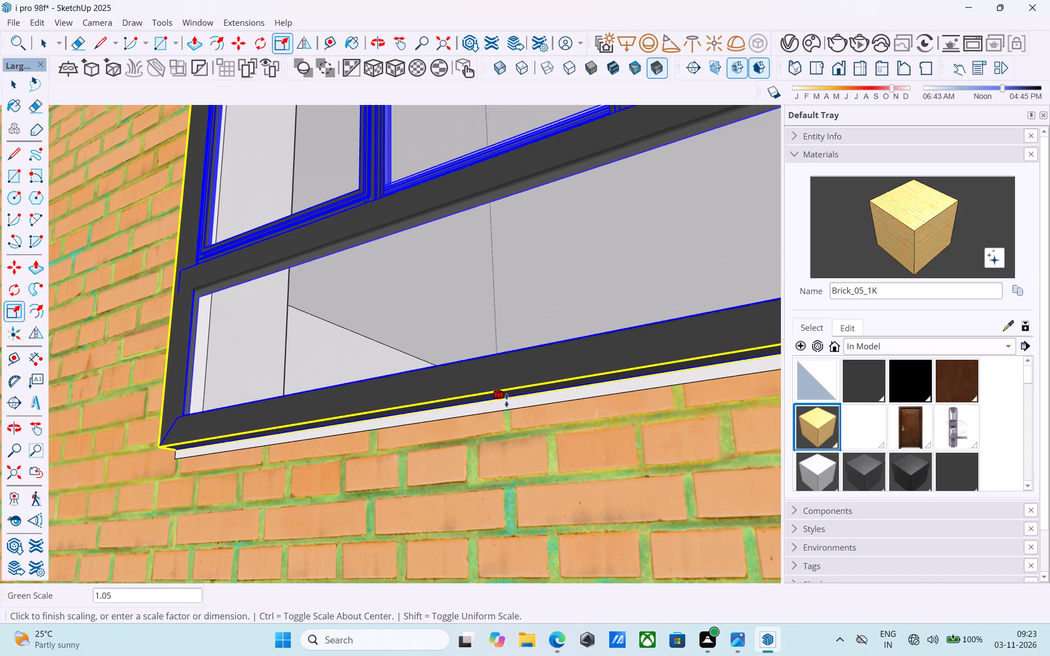
click(509, 413)
Fine-adjust the height of the ground-floor window from its bottom edge to align with the opening's lower edge.
scroll(409, 412, down, 4)
middle_drag(448, 457, 540, 583)
scroll(558, 546, down, 10)
scroll(557, 527, up, 1)
scroll(557, 527, down, 7)
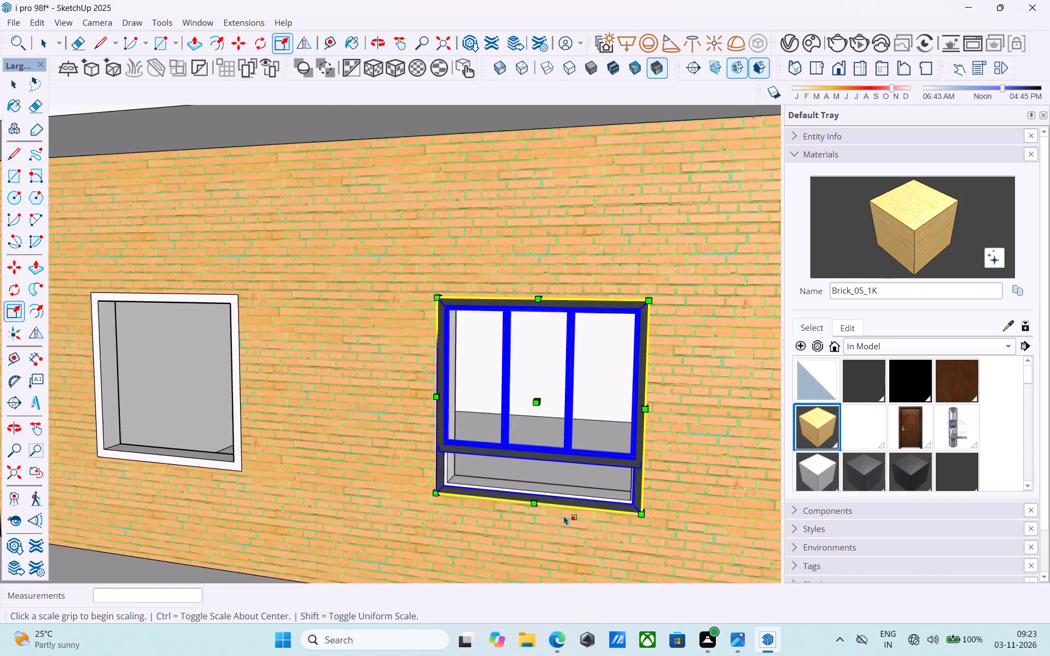
scroll(564, 516, down, 2)
shift+middle_drag(564, 516, 499, 523)
middle_drag(542, 512, 623, 490)
scroll(433, 541, up, 10)
middle_drag(389, 552, 331, 428)
scroll(418, 497, up, 10)
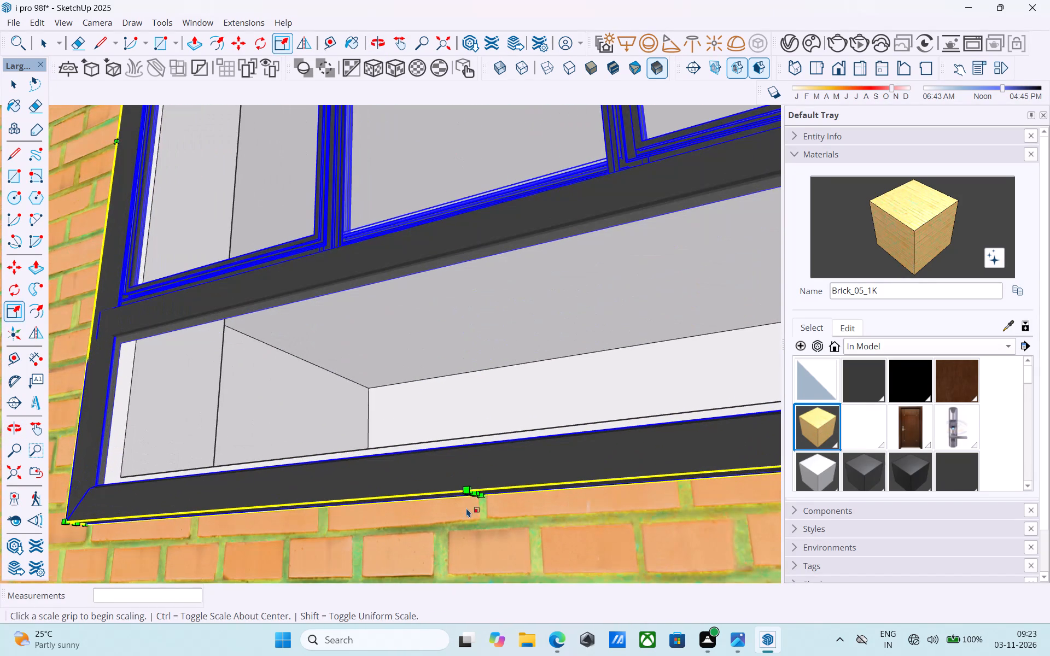
click(477, 495)
click(481, 483)
Examine how the window's bottom frame sits in the ground-floor opening from several angles.
scroll(481, 483, up, 1)
middle_drag(481, 483, 497, 528)
scroll(493, 519, down, 9)
middle_drag(486, 504, 565, 609)
scroll(519, 464, down, 5)
middle_drag(512, 467, 482, 488)
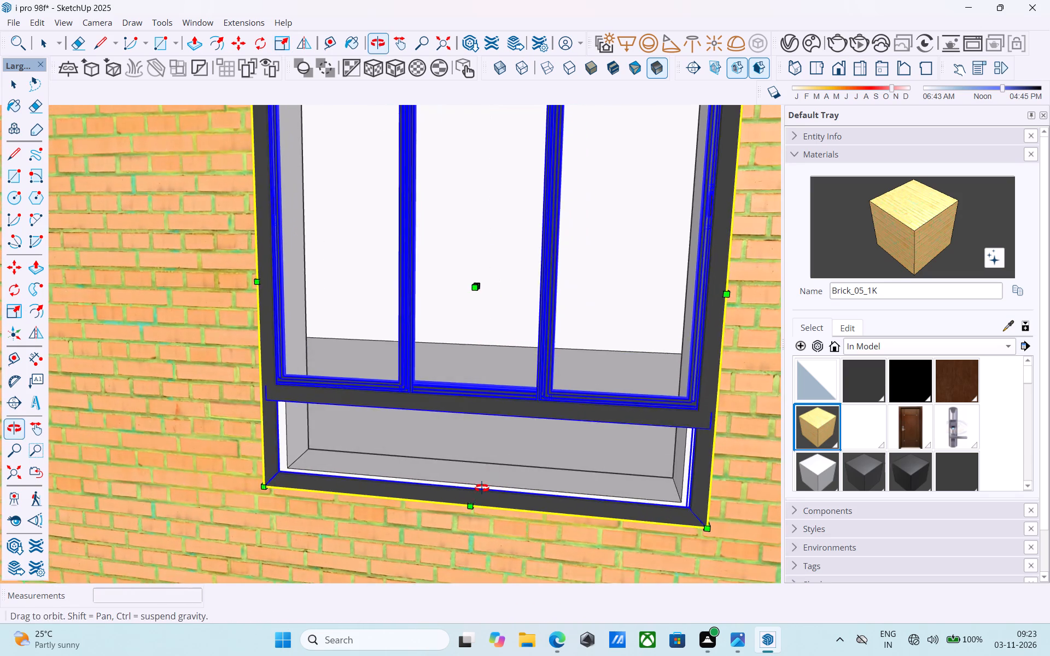
middle_drag(482, 488, 480, 499)
scroll(480, 493, up, 15)
middle_drag(477, 489, 95, 450)
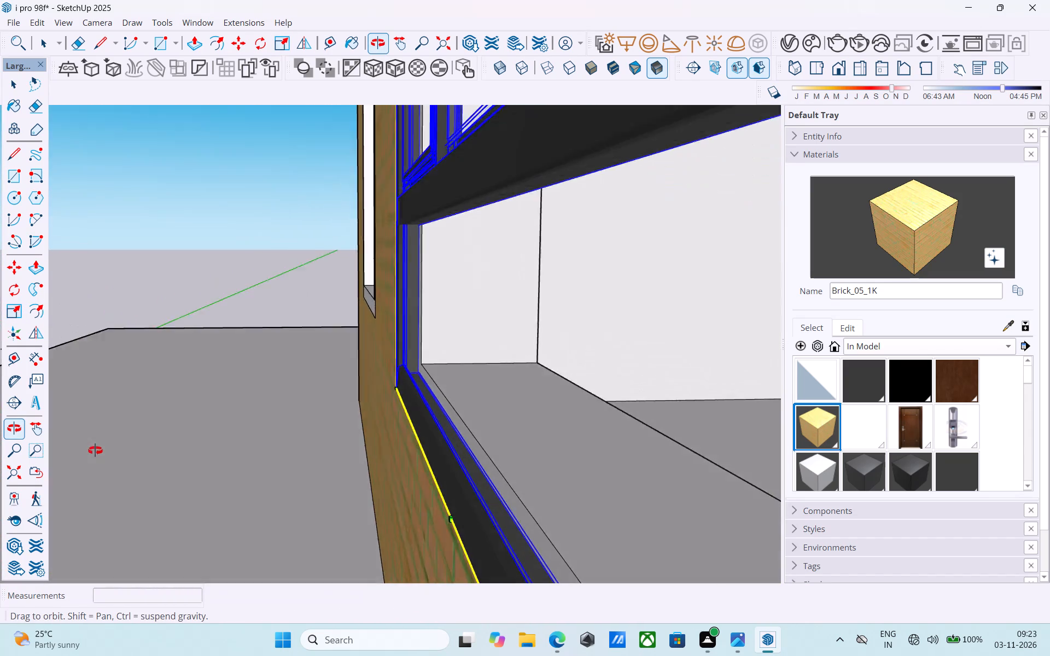
middle_drag(95, 450, 507, 414)
scroll(481, 418, down, 9)
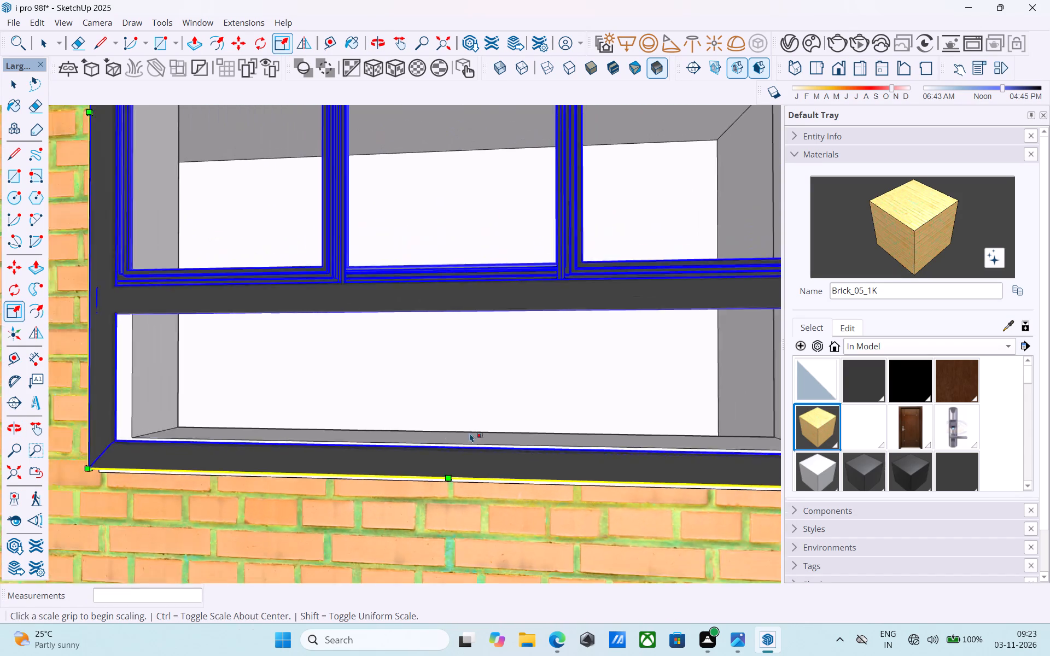
scroll(470, 433, down, 14)
shift+middle_drag(453, 440, 520, 564)
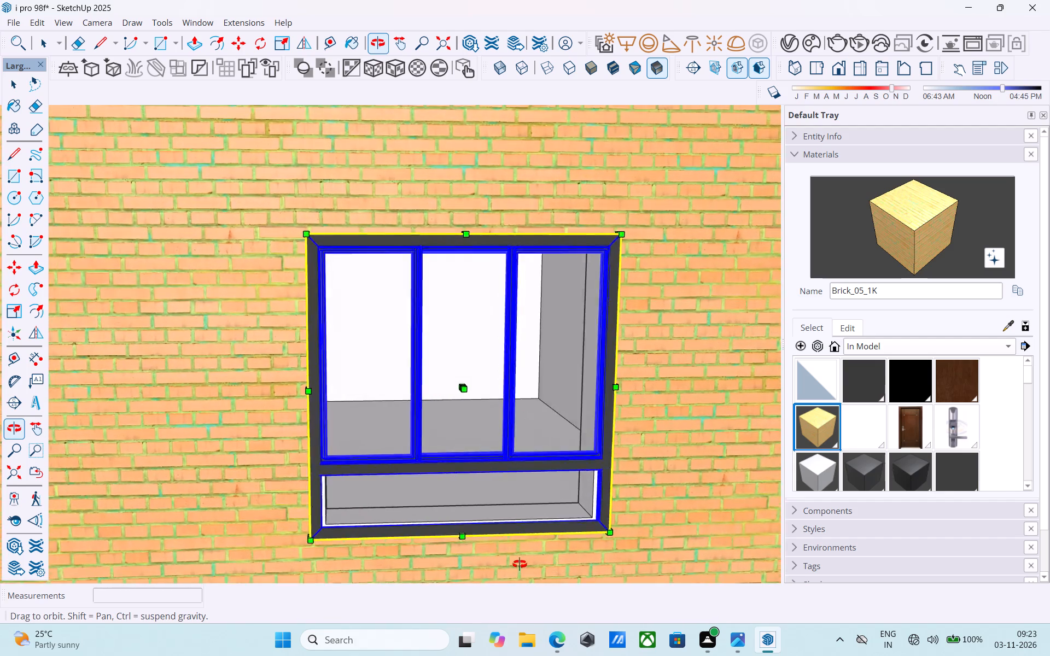
shift+middle_drag(520, 564, 518, 564)
scroll(514, 560, down, 10)
Copy the fitted window about 10' 7" along the facade into the other ground-floor front opening.
key(space)
key(m)
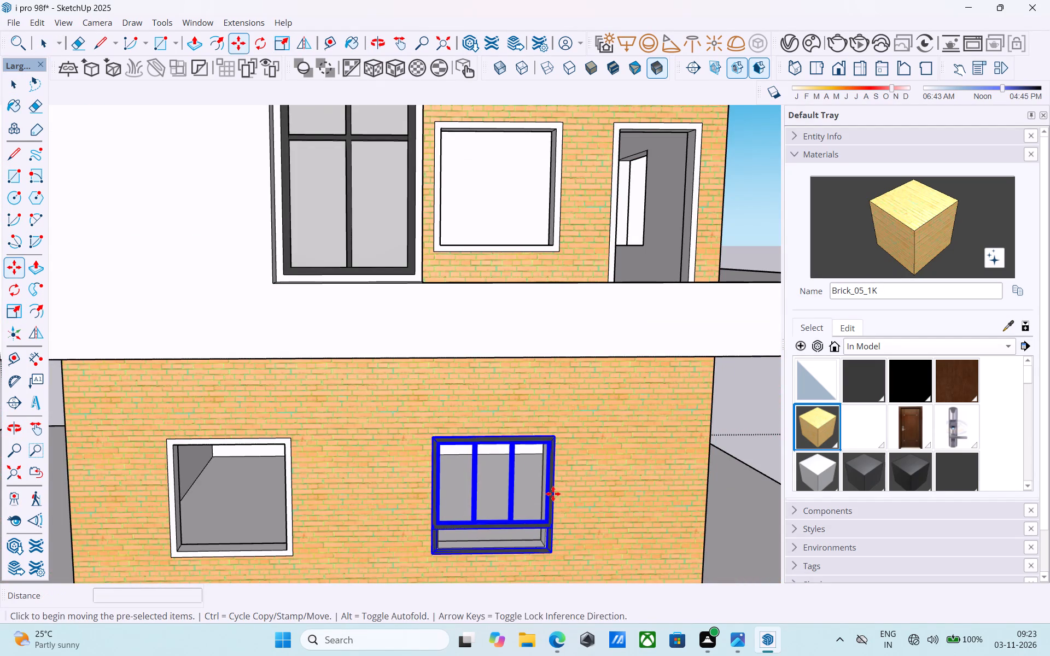
scroll(503, 437, down, 6)
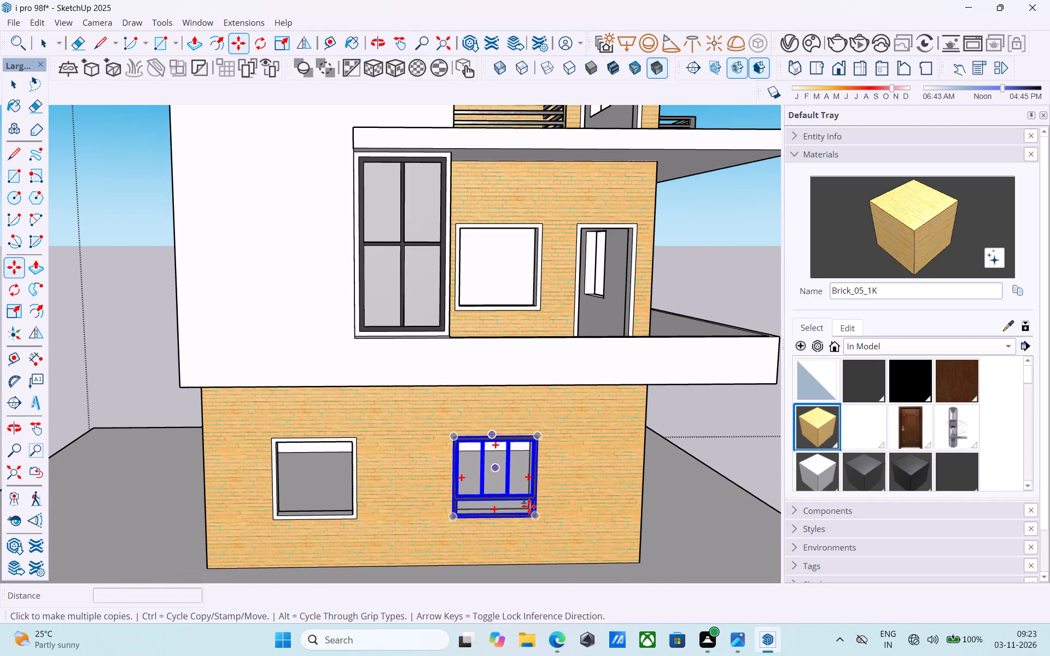
scroll(545, 529, down, 1)
shift+middle_click(542, 526)
scroll(544, 488, up, 8)
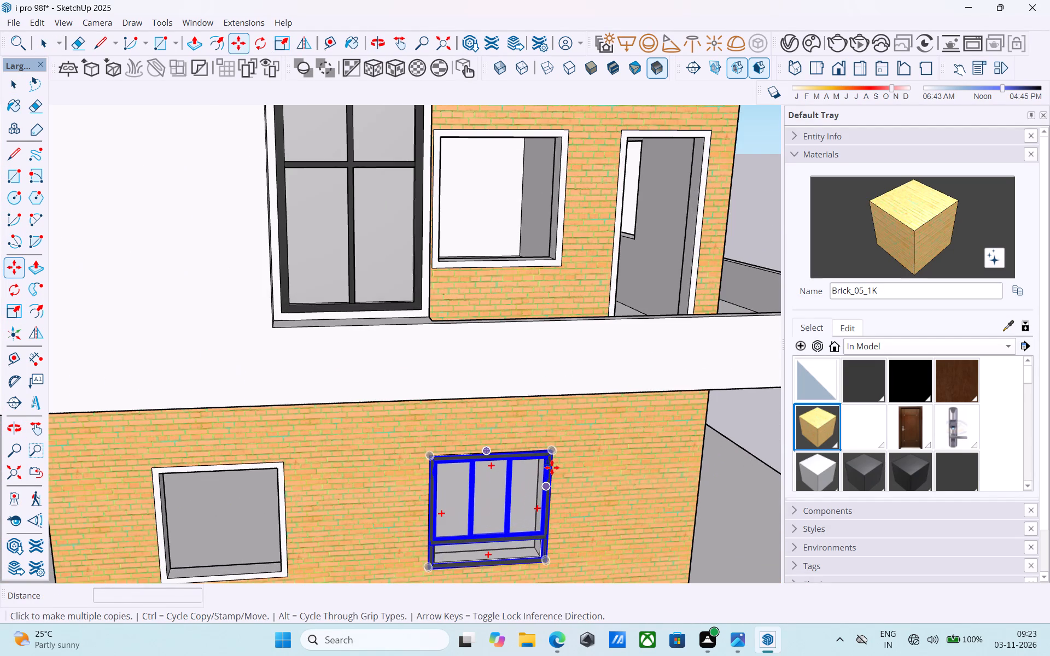
click(555, 452)
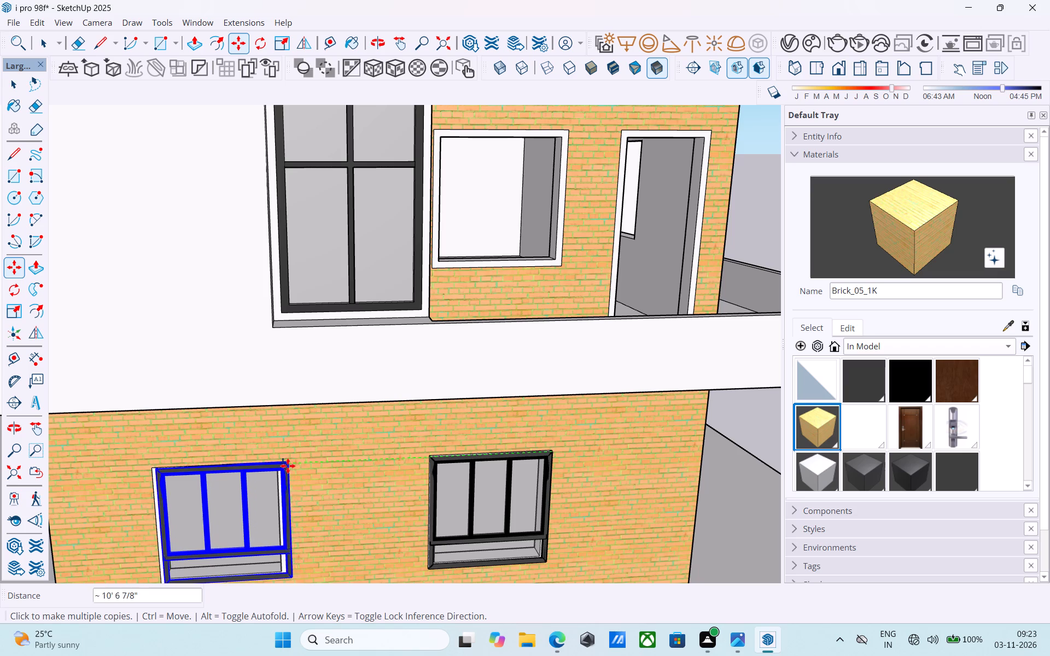
click(286, 465)
Copy the fitted window straight up into the front openings of the four upper floors, including at 25', 37' 6" and about 50'.
scroll(394, 427, down, 6)
shift+middle_drag(394, 427, 399, 541)
scroll(506, 412, up, 4)
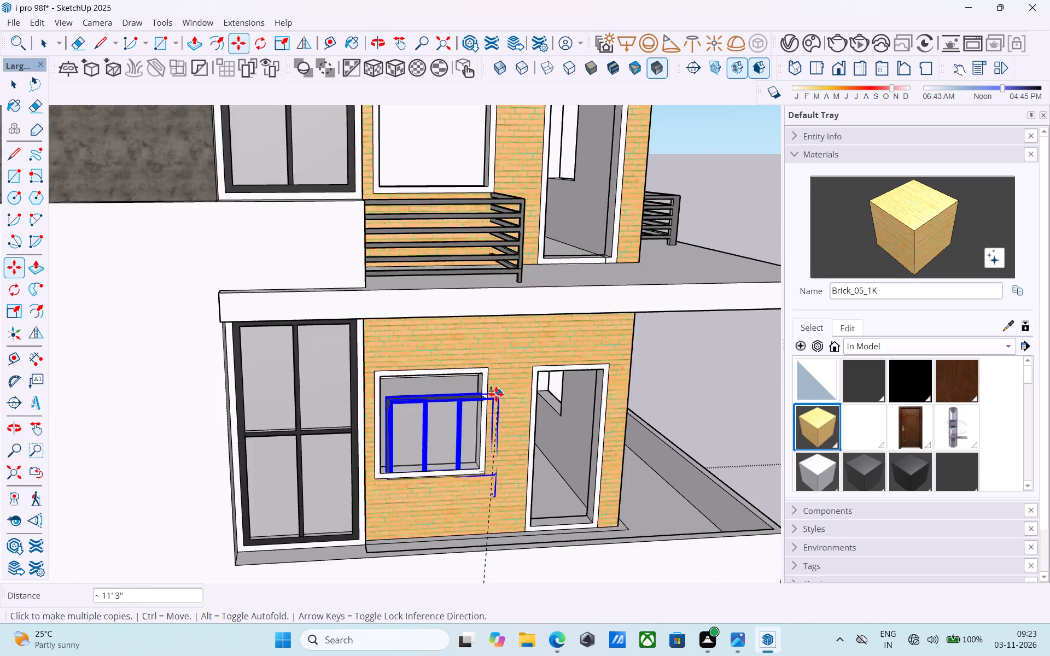
scroll(496, 394, up, 3)
click(487, 360)
shift+middle_drag(487, 363, 466, 560)
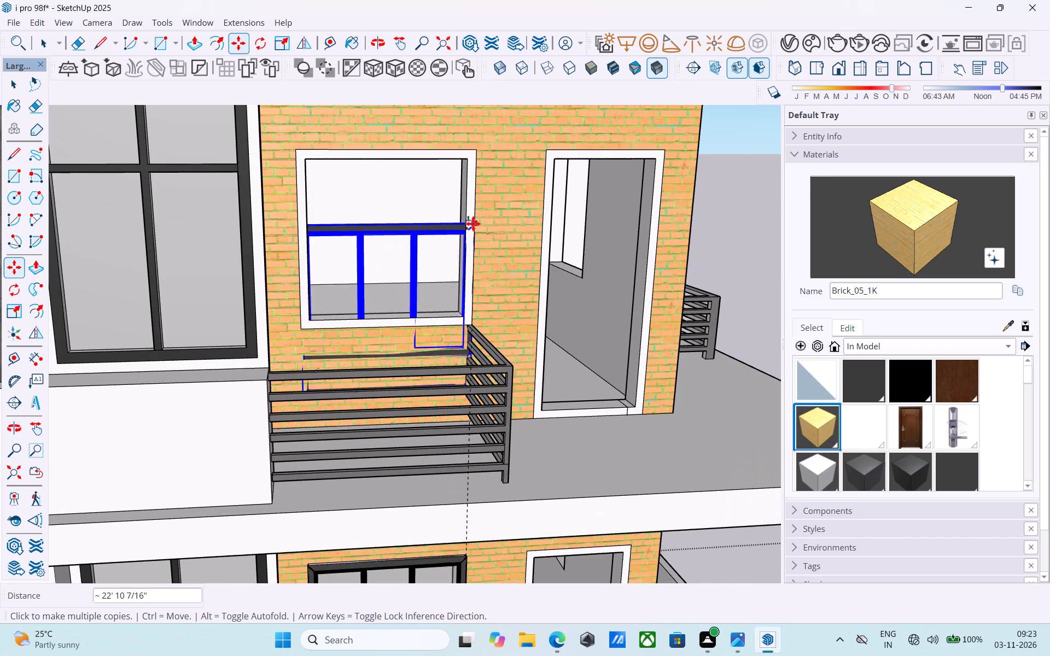
shift+middle_drag(495, 339, 486, 450)
click(468, 268)
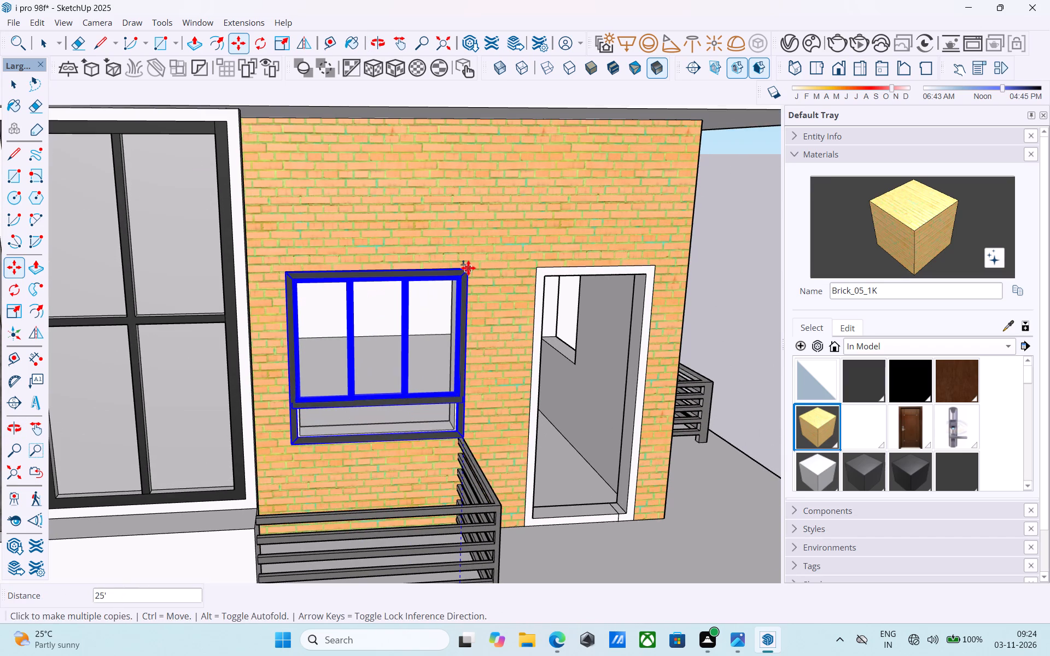
scroll(488, 235, down, 5)
middle_drag(489, 235, 501, 559)
click(498, 301)
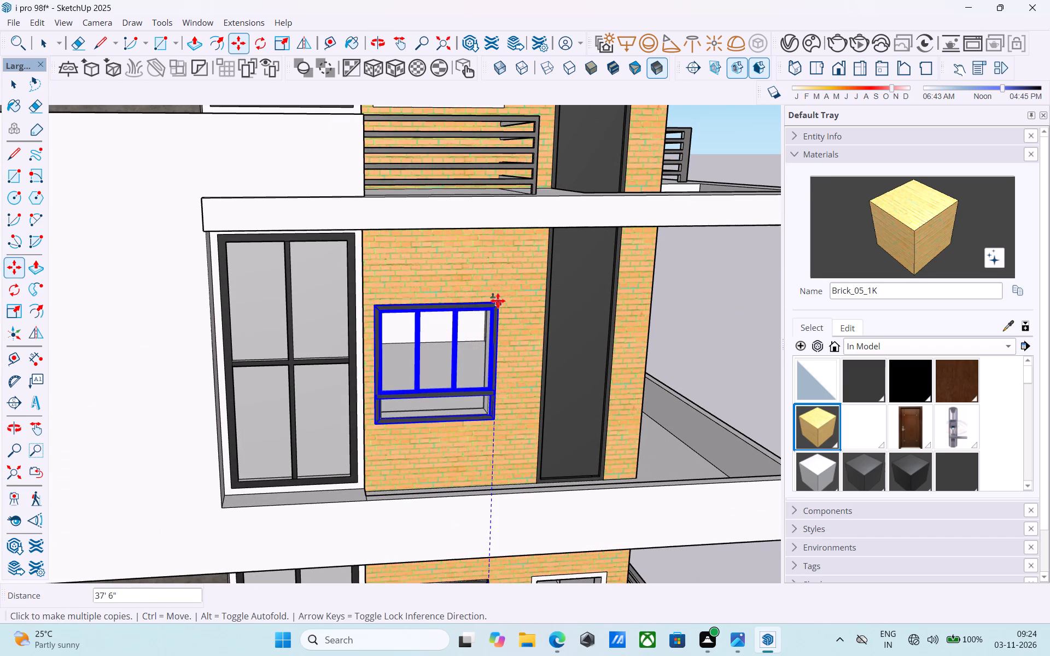
scroll(500, 274, down, 6)
shift+middle_drag(499, 280, 488, 462)
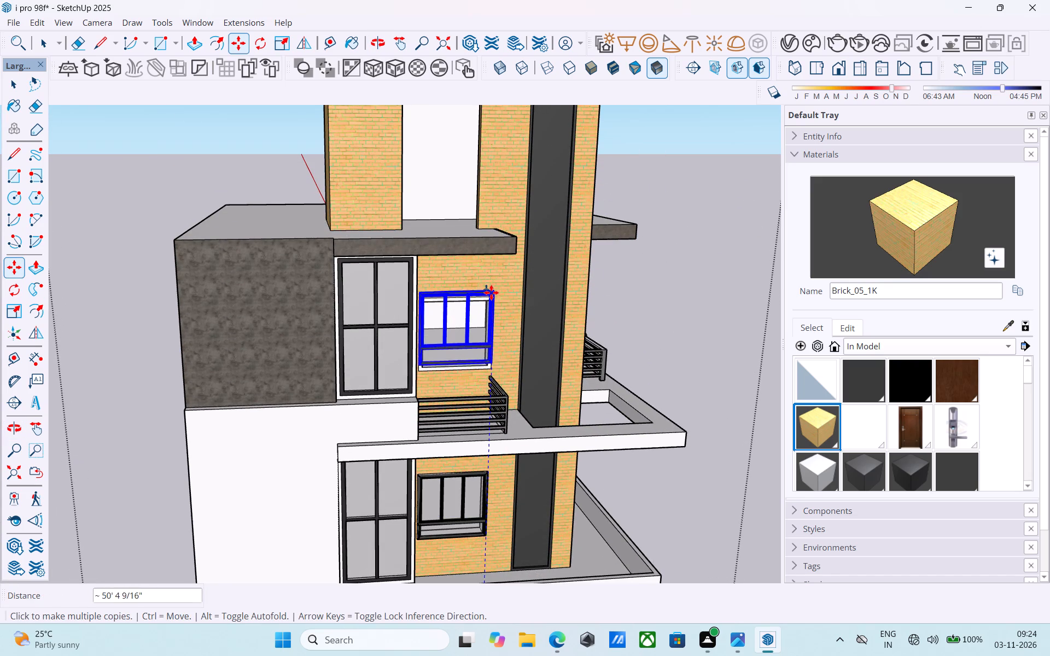
click(492, 294)
Place another copy of the fitted window on the open ground in front of the building, about 54' from its ground-floor opening.
scroll(492, 294, down, 11)
middle_drag(499, 306, 345, 289)
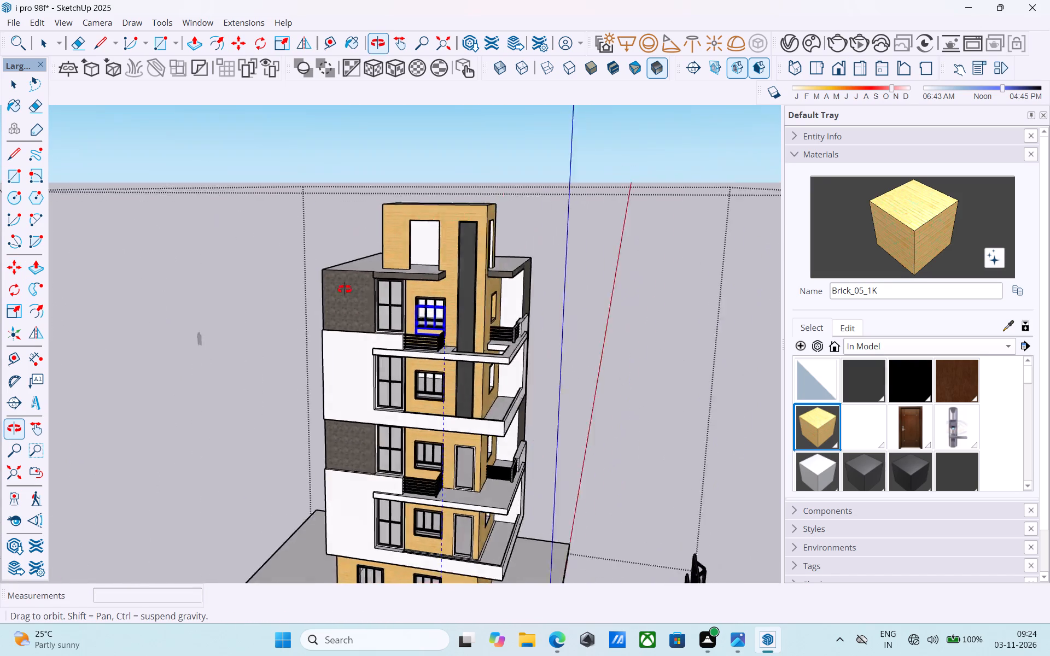
middle_drag(345, 289, 166, 285)
scroll(348, 276, down, 16)
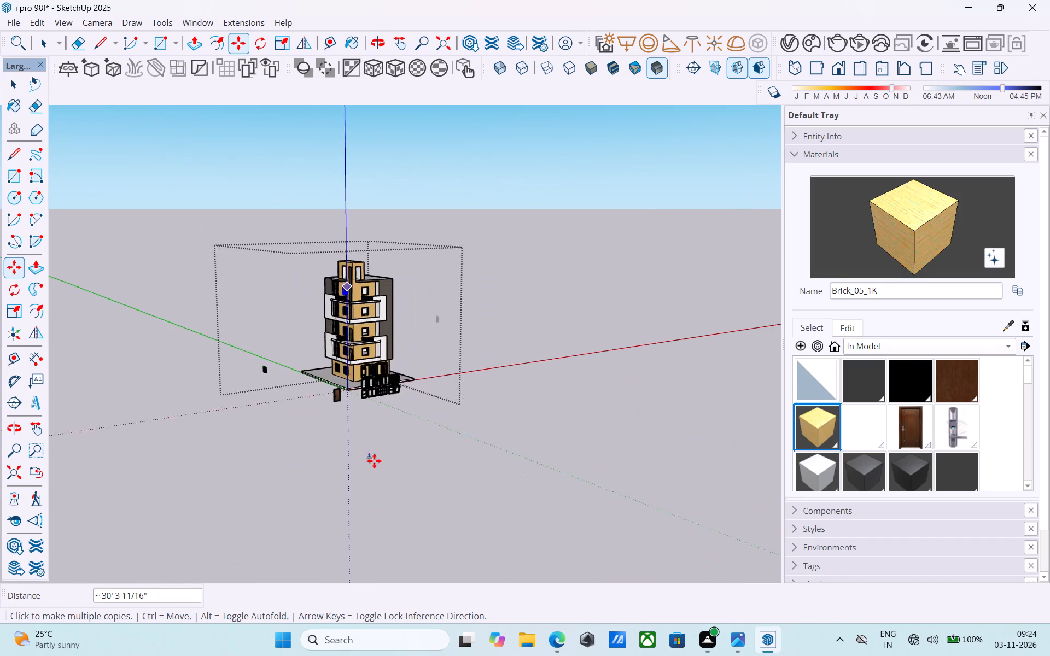
scroll(360, 396, up, 14)
click(369, 412)
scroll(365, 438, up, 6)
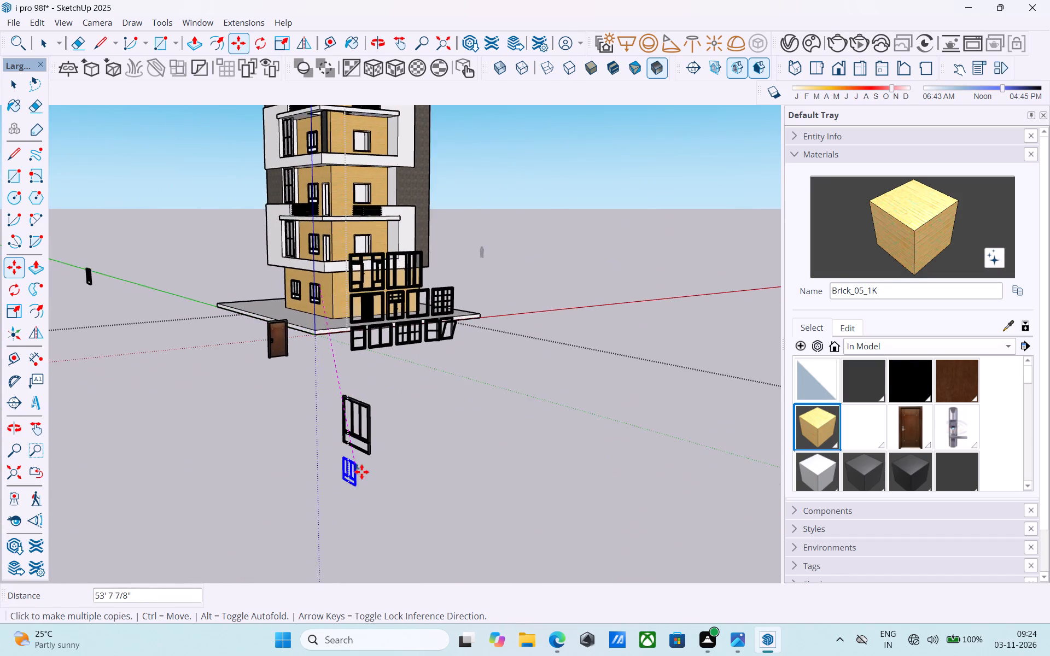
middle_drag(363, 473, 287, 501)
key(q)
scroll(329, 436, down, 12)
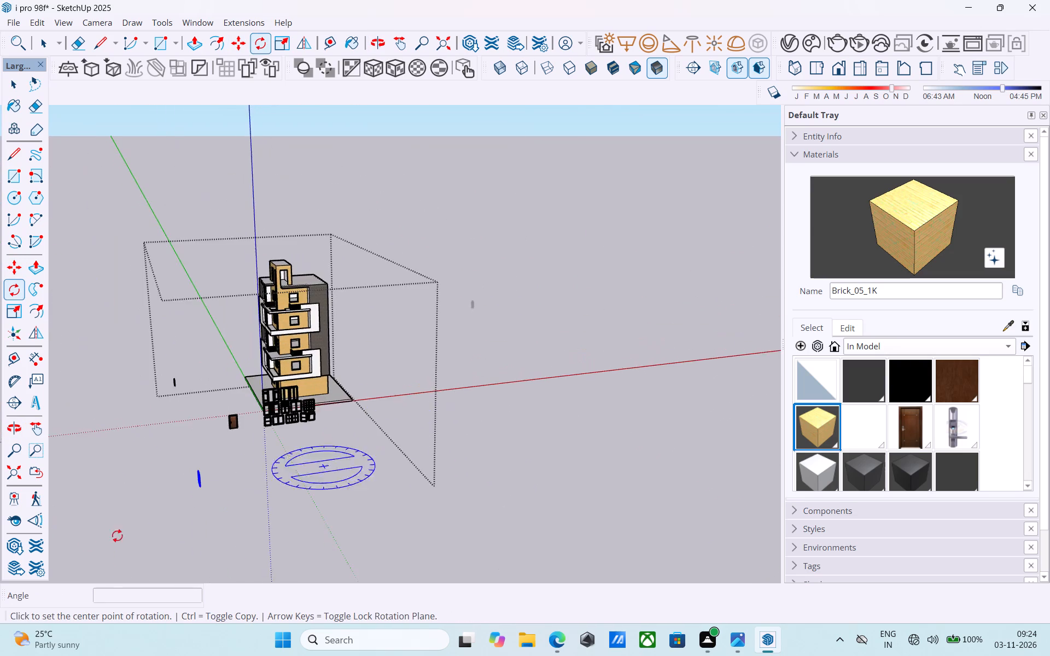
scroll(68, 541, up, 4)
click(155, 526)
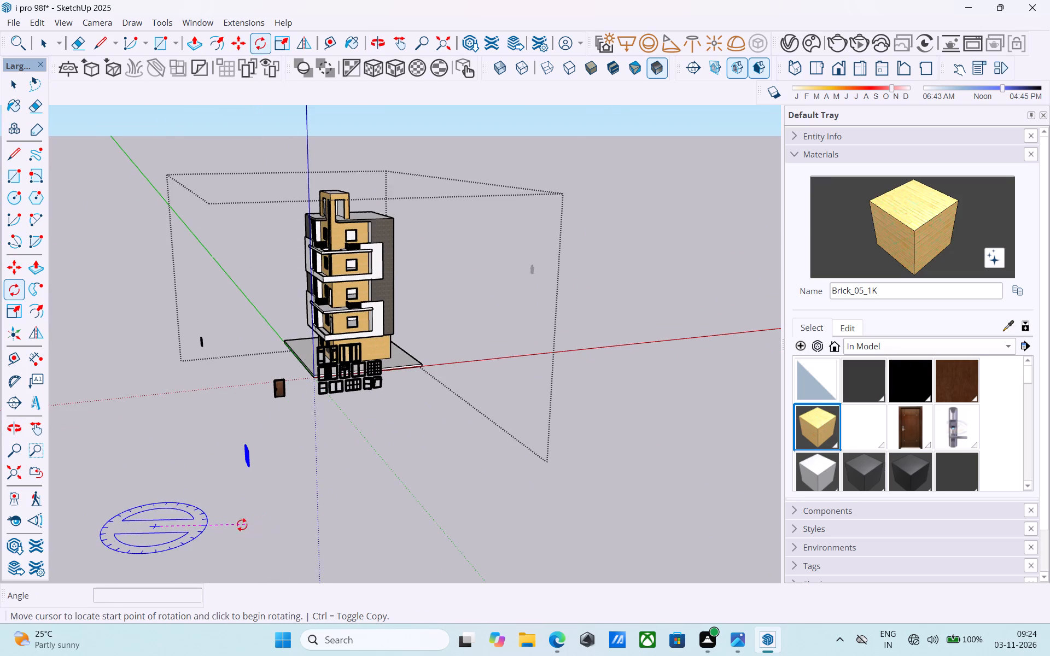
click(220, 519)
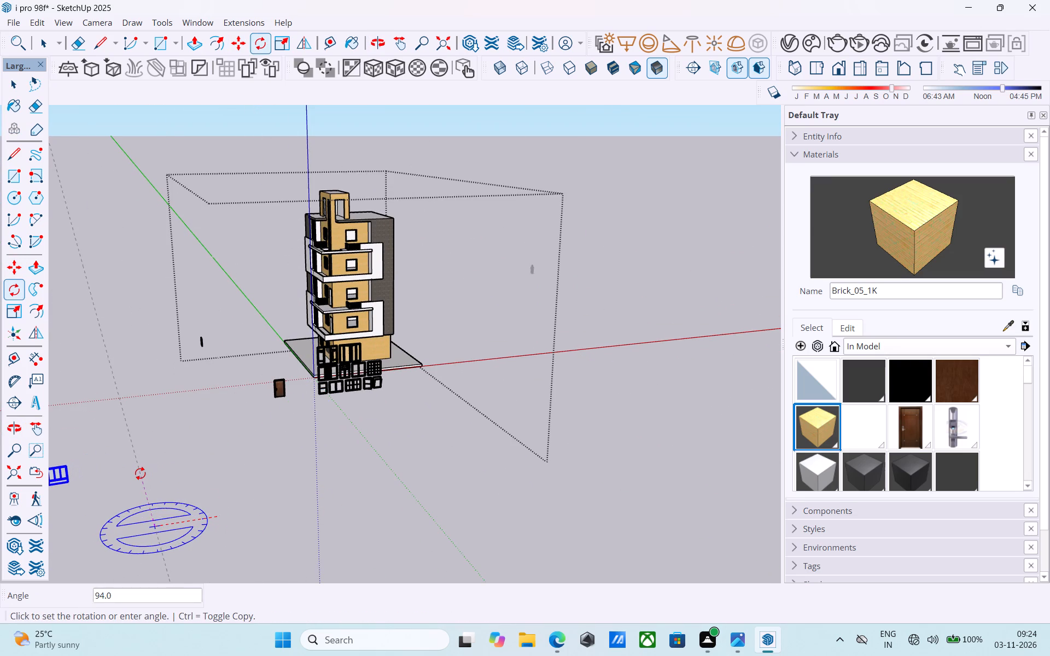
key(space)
Rotate the window copy on the open ground by 90° in plan so it aligns with the side facade.
scroll(208, 464, down, 2)
middle_drag(208, 464, 231, 487)
scroll(252, 496, up, 12)
key(q)
scroll(282, 514, up, 5)
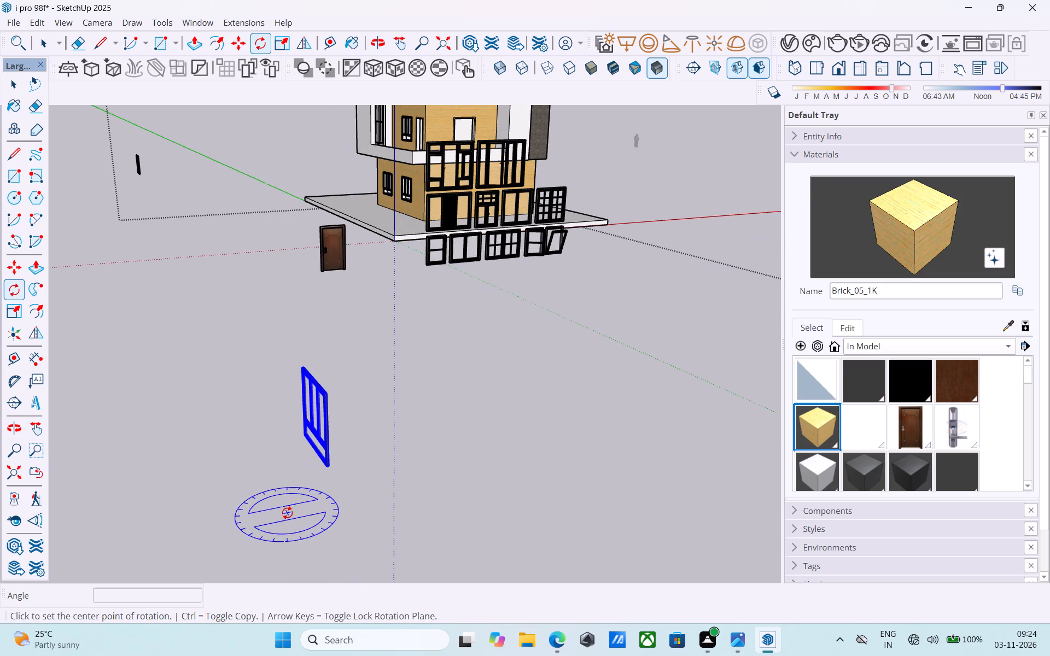
click(287, 513)
click(334, 500)
click(263, 459)
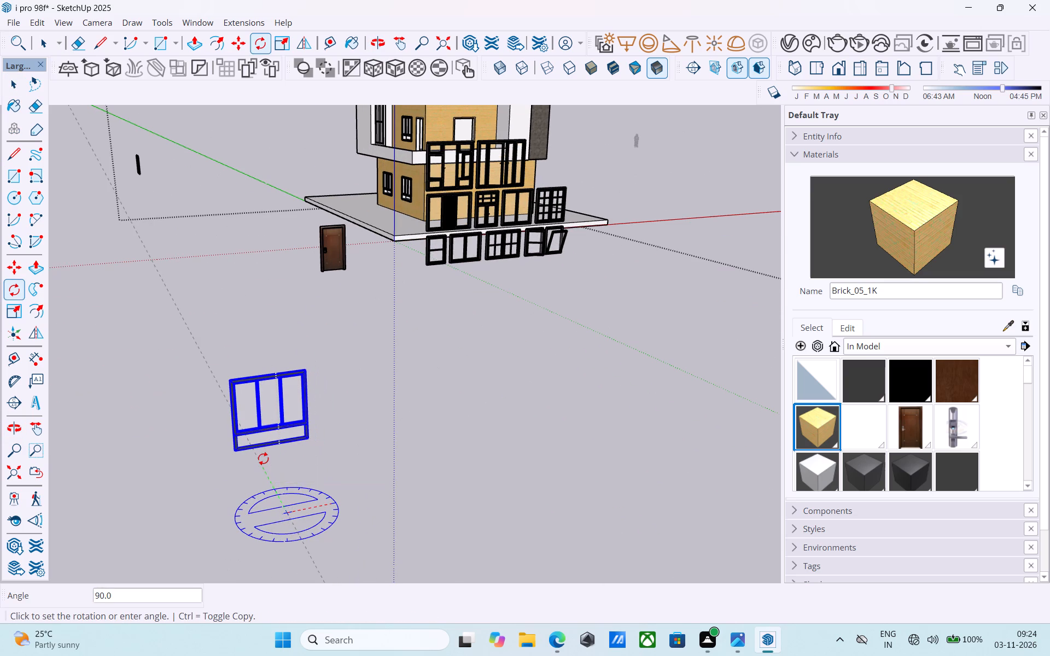
key(space)
Copy the rotated window by its upper corner about 114' 9" onto the side facade, just beside the first-floor opening.
key(m)
scroll(291, 384, up, 11)
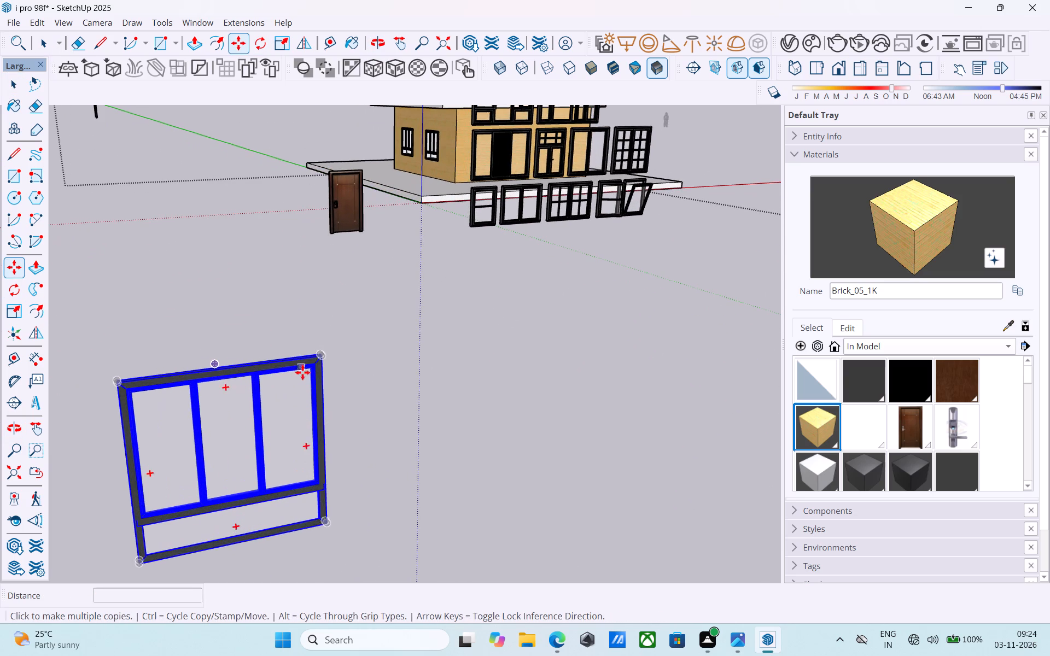
click(319, 358)
scroll(407, 271, down, 10)
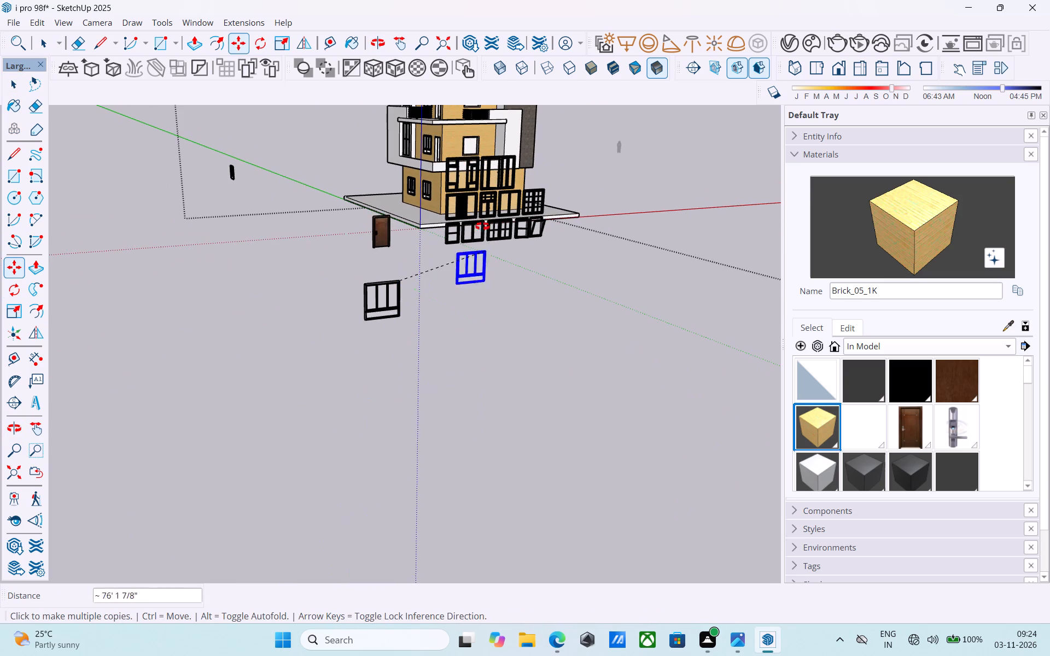
middle_drag(482, 226, 429, 483)
scroll(430, 419, up, 20)
scroll(430, 419, up, 5)
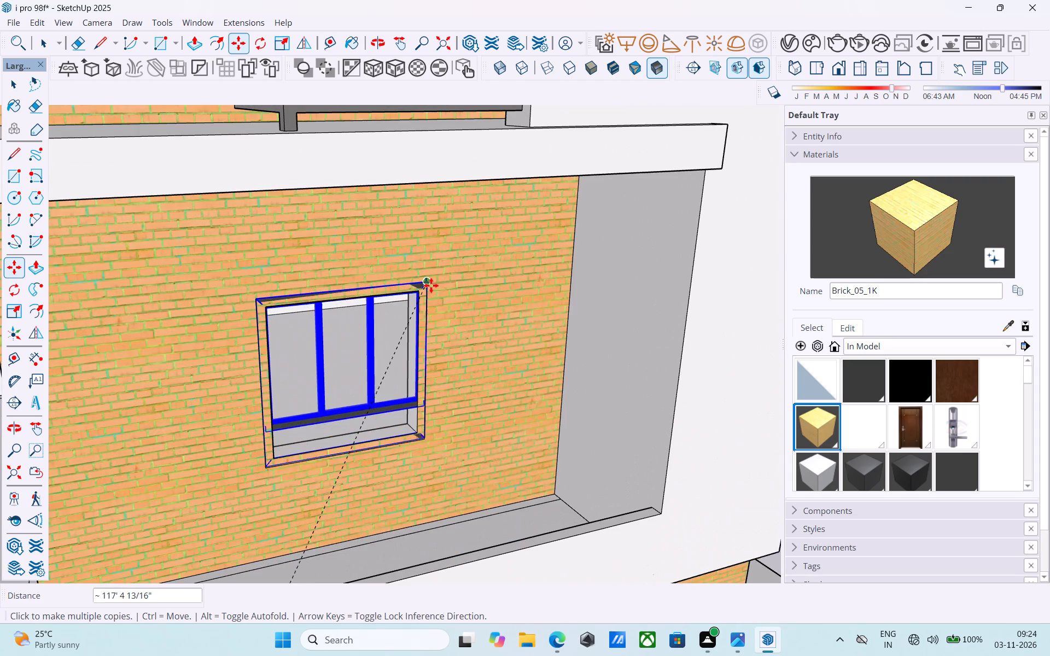
click(482, 308)
scroll(485, 301, up, 4)
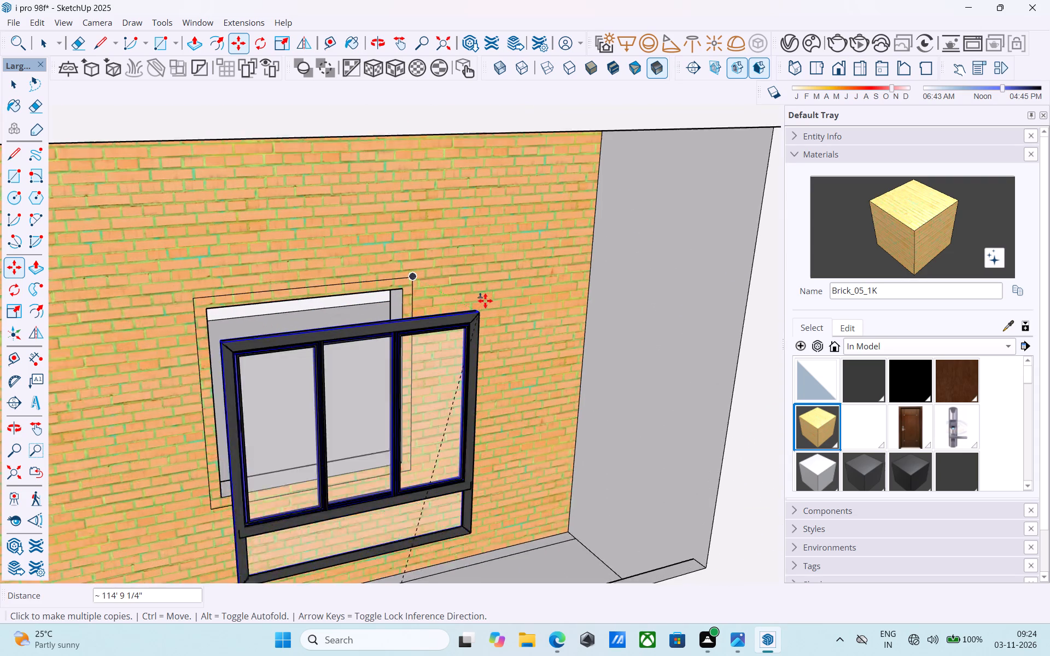
middle_drag(485, 301, 465, 310)
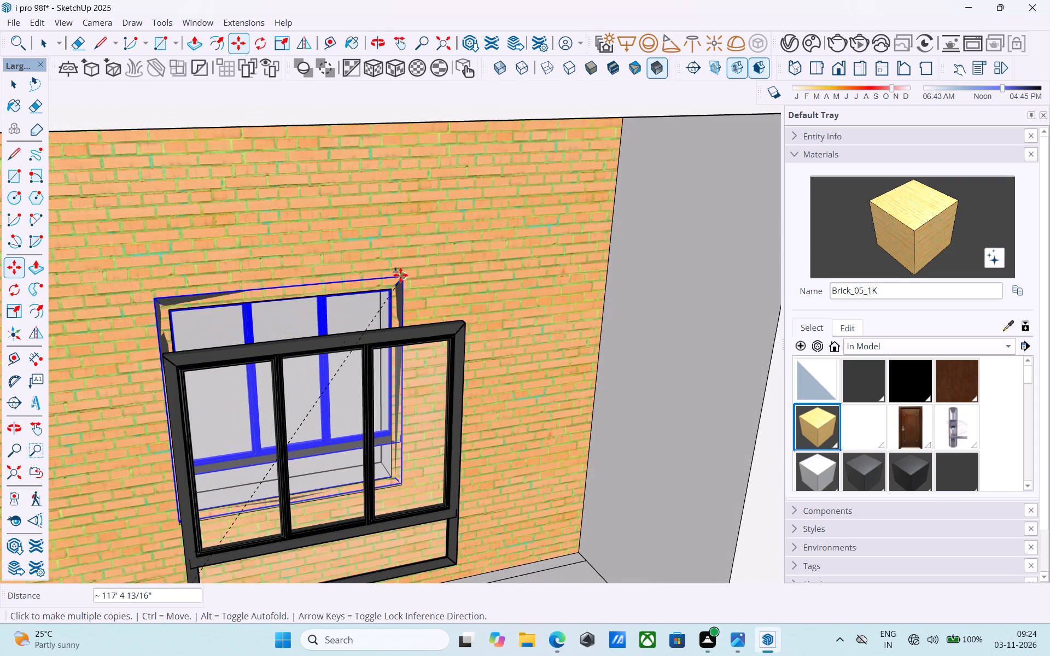
key(space)
scroll(432, 293, up, 3)
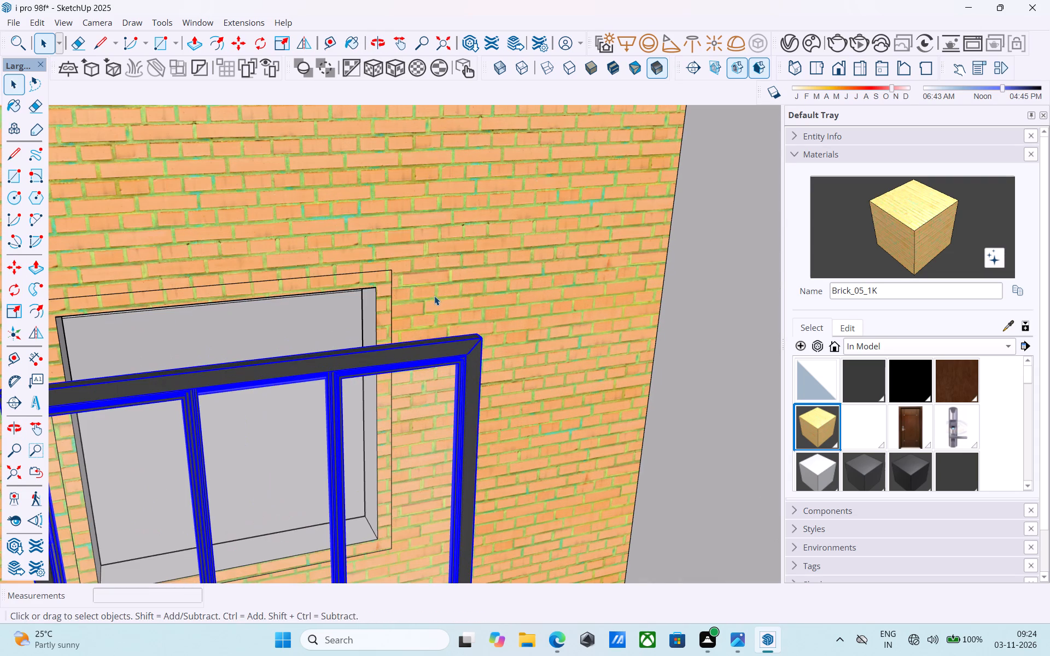
Copy the window corner to corner into the first-floor side opening, about 3' away, and into the second-floor opening above it.
key(m)
scroll(450, 314, up, 7)
scroll(486, 378, up, 5)
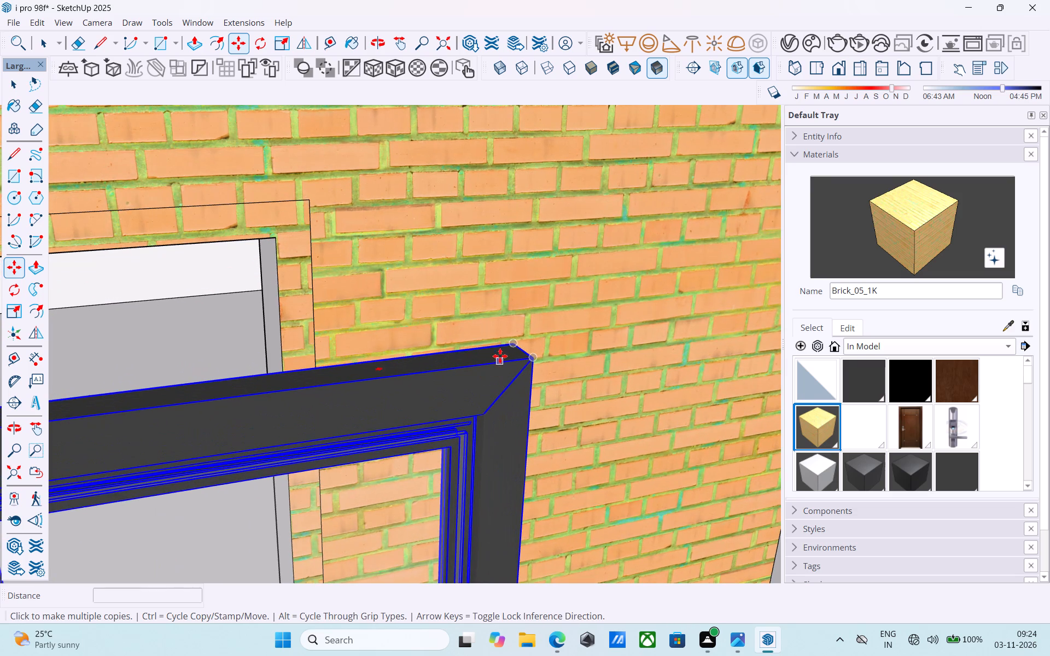
click(506, 339)
click(316, 199)
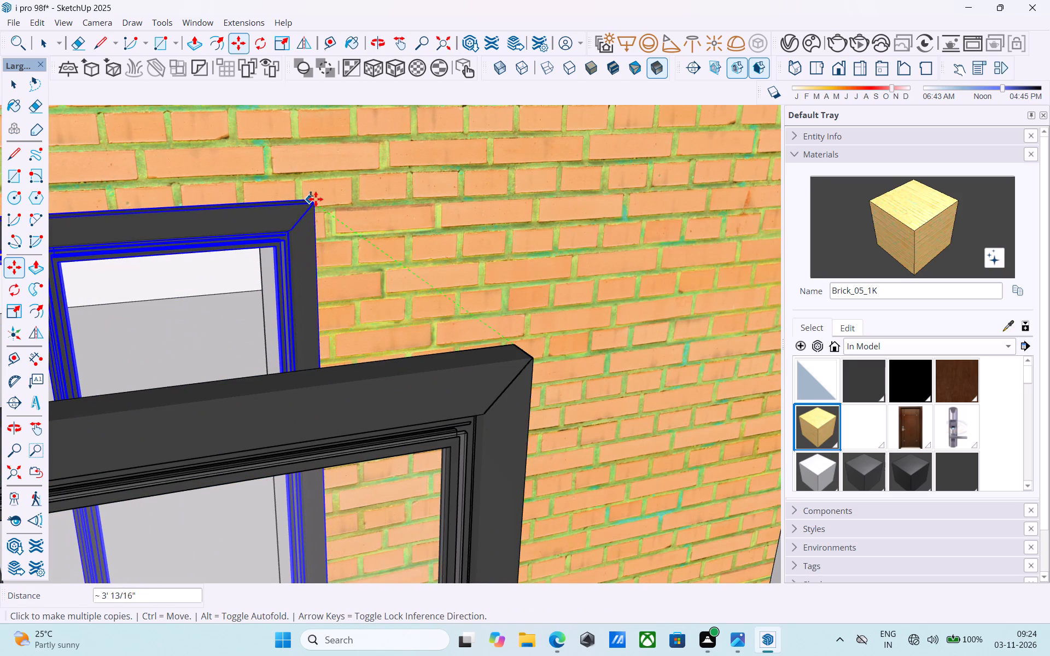
scroll(440, 208, down, 18)
shift+middle_drag(452, 247, 517, 593)
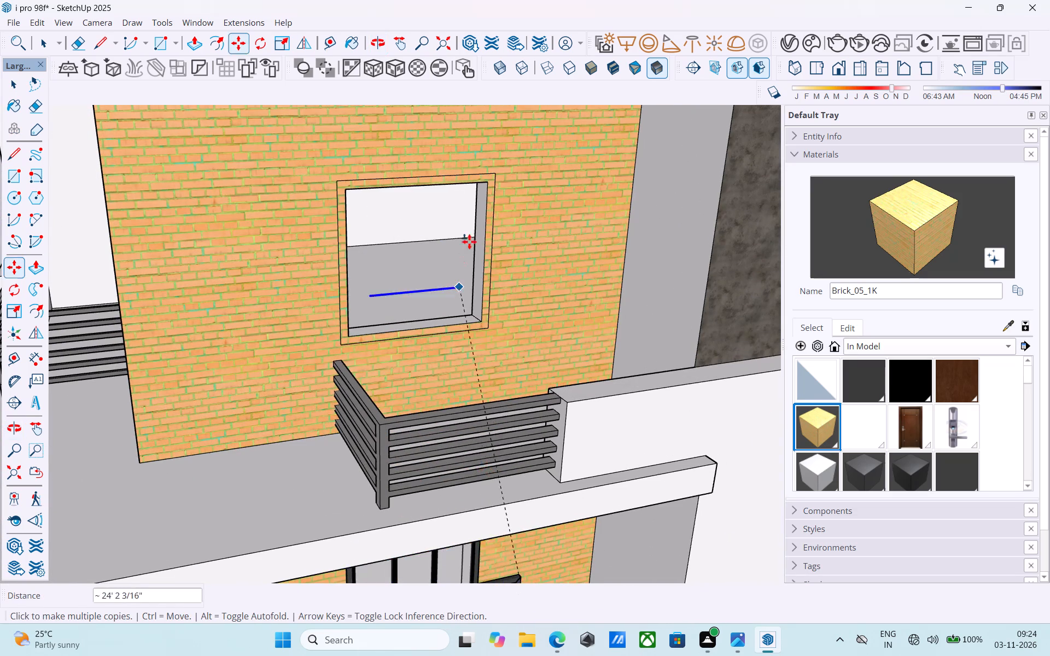
click(499, 173)
Place another copy of the window in the third-floor side opening, snapping its upper corner to the opening's outline corner.
scroll(499, 165, down, 1)
shift+middle_drag(499, 176, 511, 487)
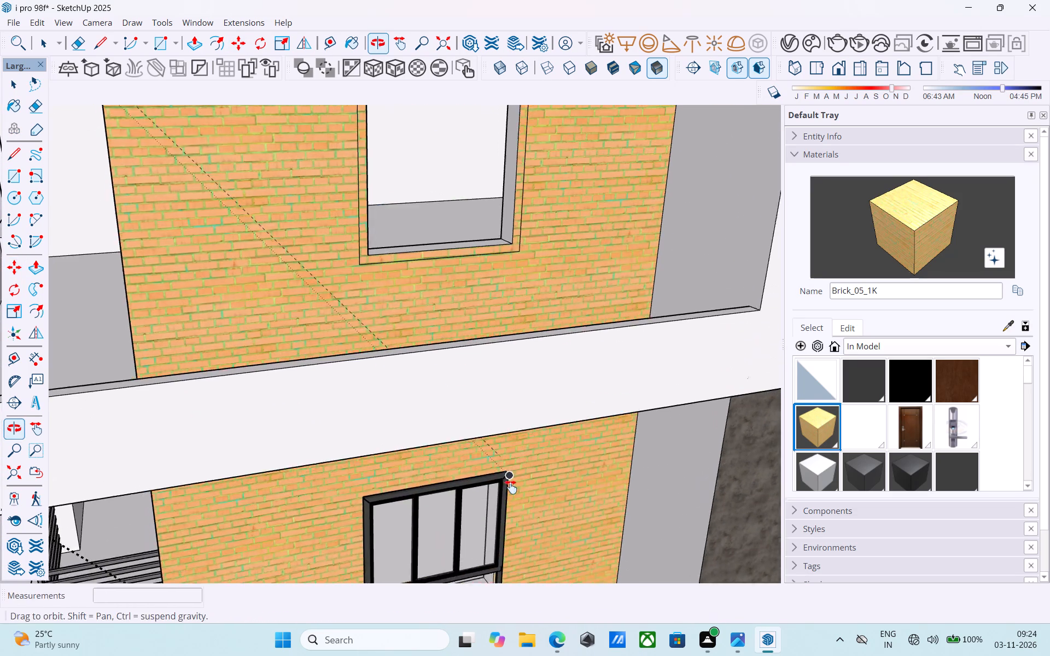
shift+middle_drag(511, 487, 511, 489)
shift+middle_drag(493, 186, 503, 475)
shift+middle_drag(503, 350, 461, 155)
scroll(455, 154, down, 6)
shift+middle_drag(462, 401, 466, 250)
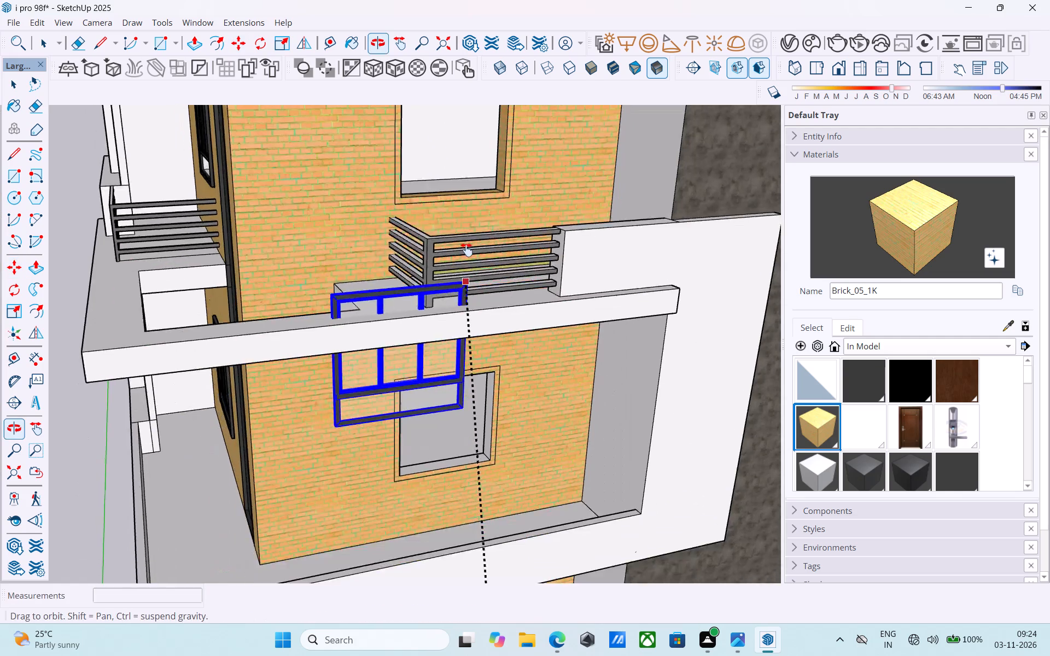
shift+middle_drag(466, 250, 455, 208)
scroll(456, 208, down, 1)
scroll(498, 284, up, 14)
scroll(479, 312, down, 9)
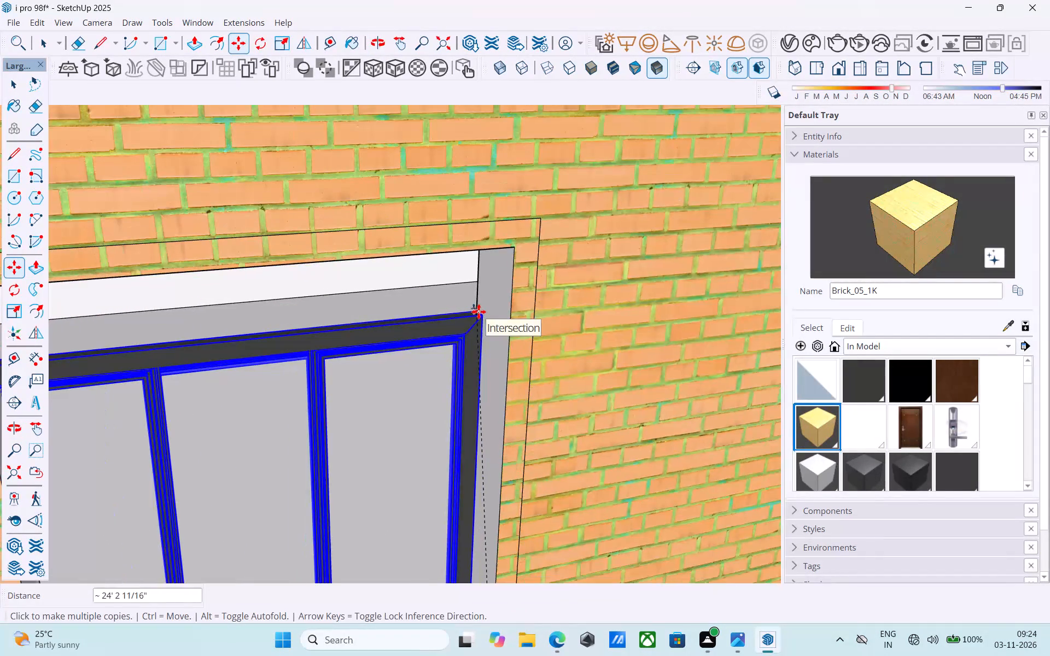
click(542, 224)
Place a further window copy in the fourth-floor side opening, about 37' 7" from the source window.
scroll(542, 224, down, 10)
shift+middle_drag(526, 271, 522, 553)
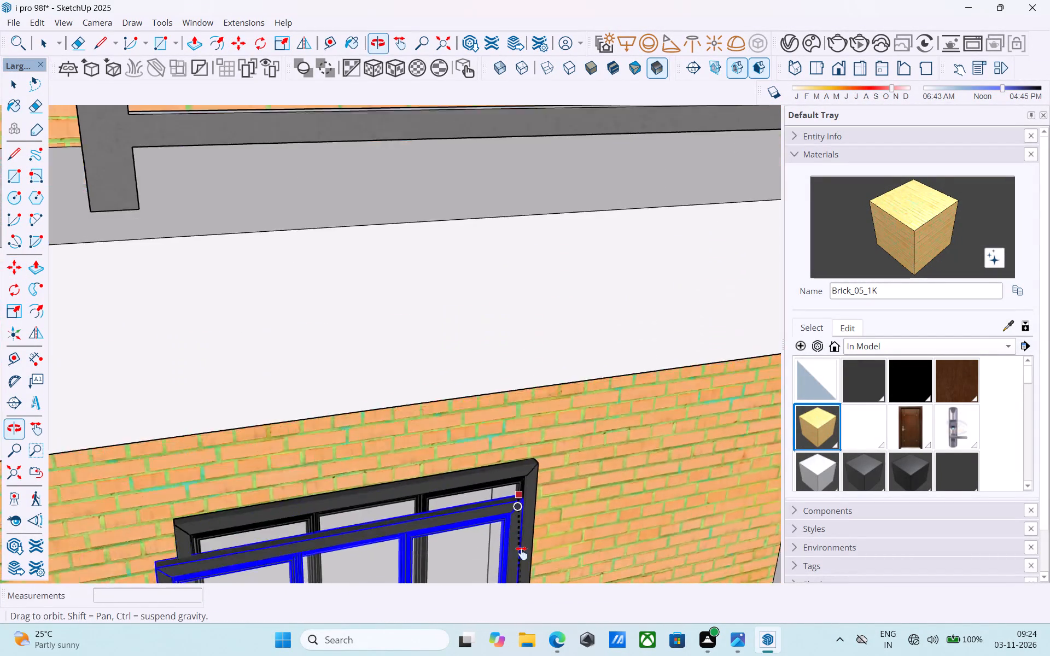
shift+middle_drag(522, 553, 523, 569)
scroll(510, 552, down, 10)
shift+middle_drag(487, 384, 499, 576)
shift+middle_drag(523, 425, 492, 502)
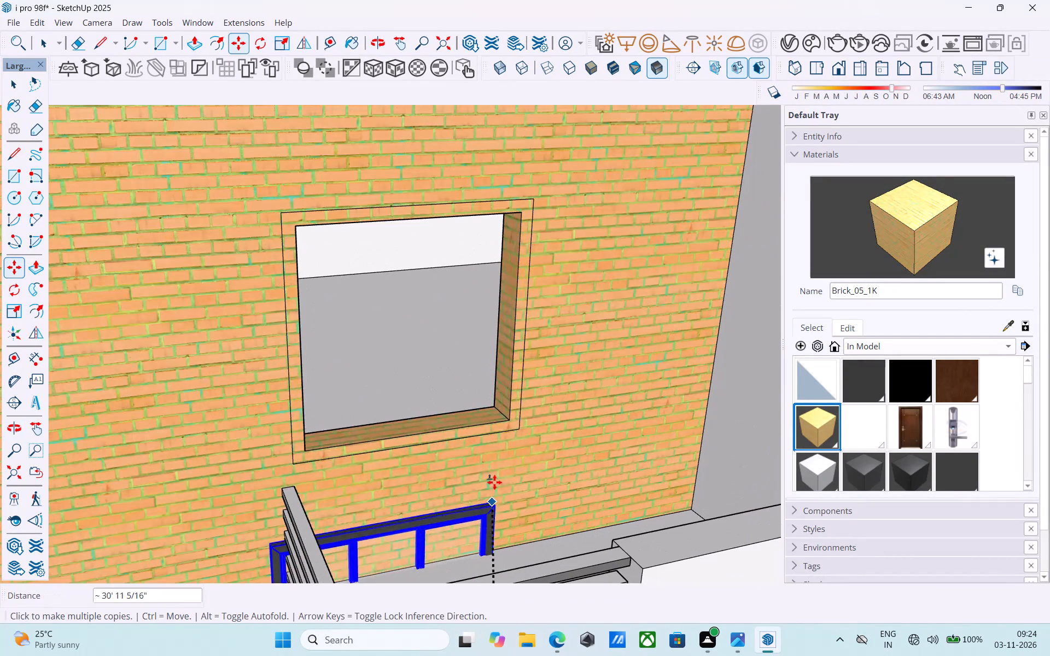
click(534, 201)
scroll(518, 242, down, 6)
middle_drag(503, 278, 434, 536)
scroll(427, 493, down, 3)
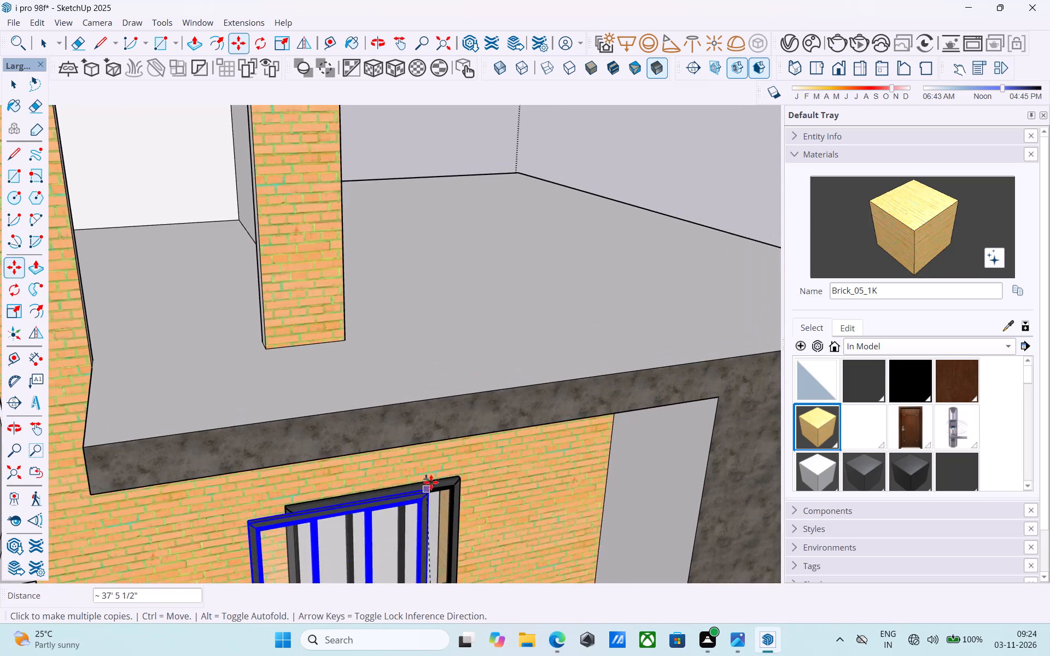
scroll(431, 482, down, 17)
middle_drag(425, 426, 553, 331)
scroll(380, 272, down, 3)
key(space)
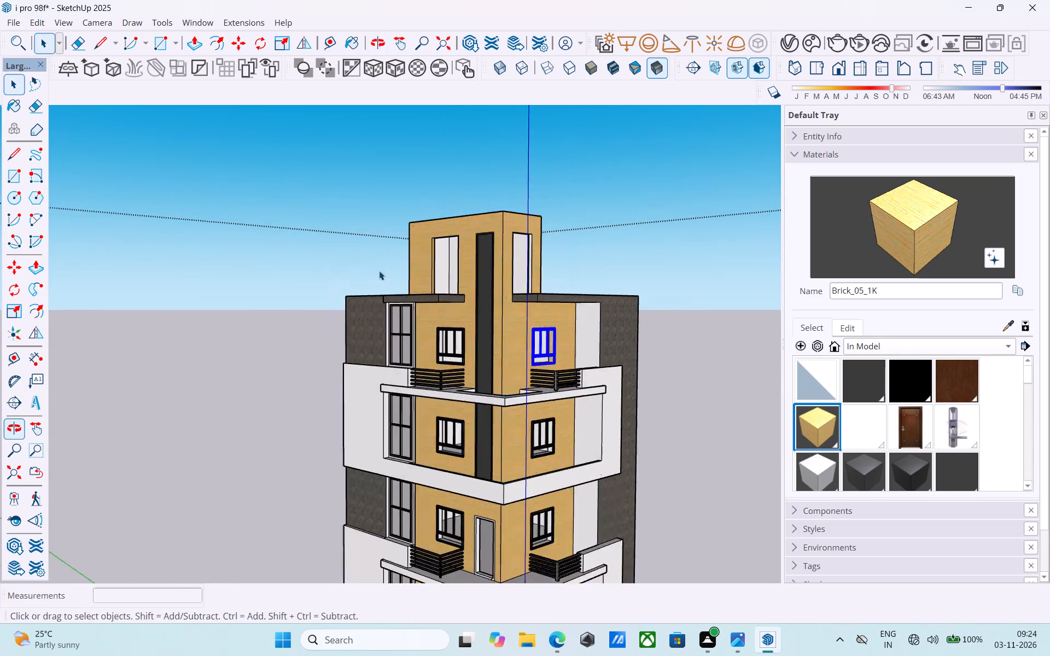
Delete the spare window left outside the first-floor side opening beside the fitted one.
scroll(379, 271, down, 8)
middle_drag(411, 315, 560, 329)
scroll(489, 446, up, 10)
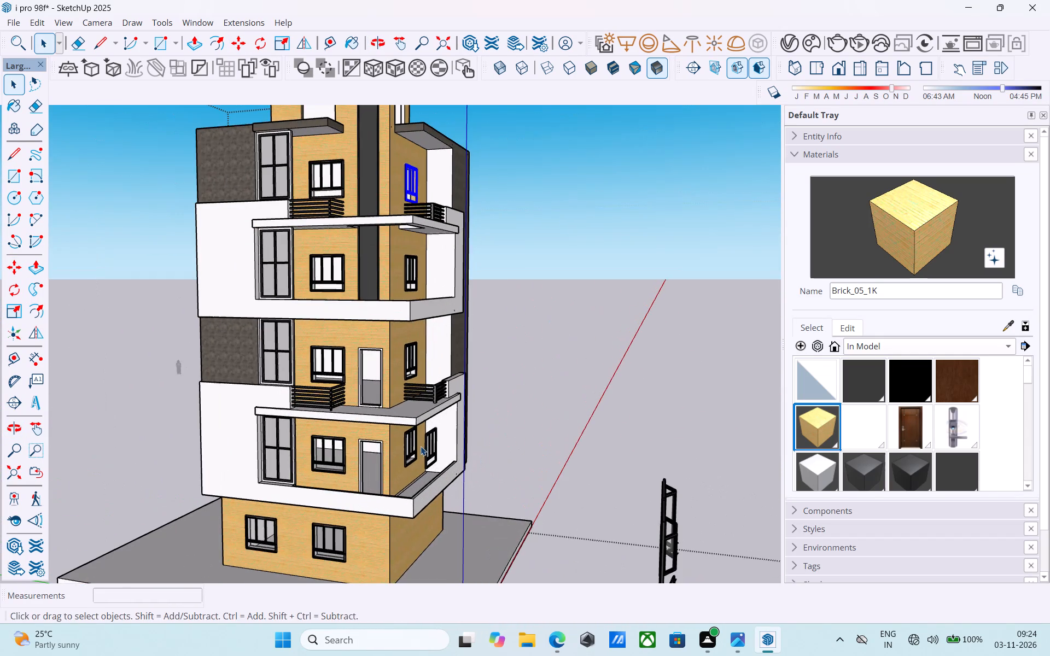
click(422, 449)
scroll(422, 450, up, 7)
click(429, 454)
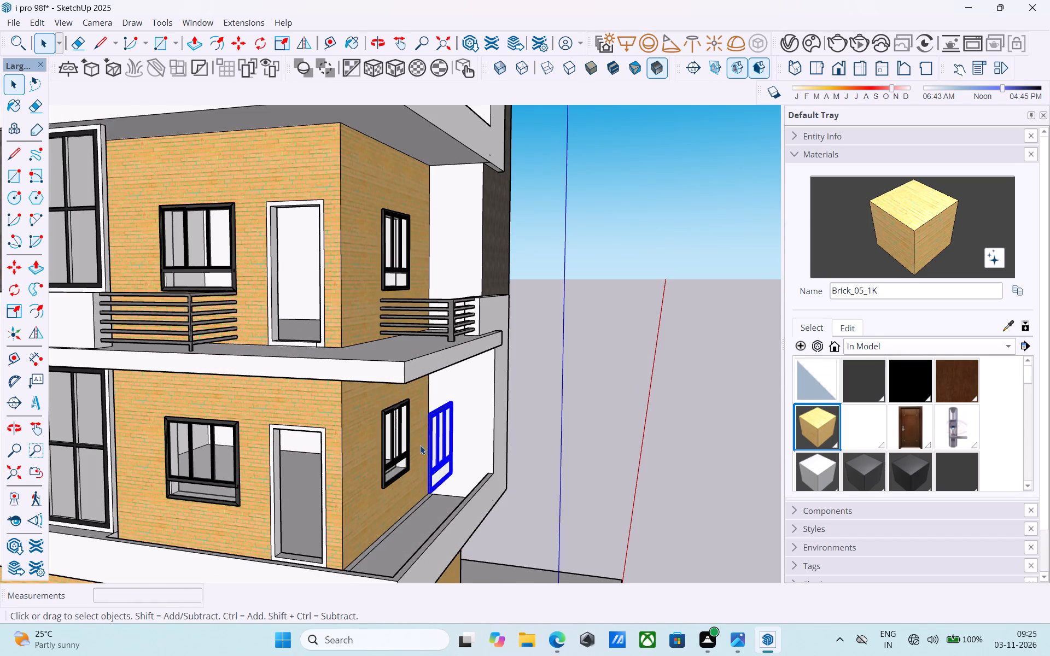
key(Delete)
Delete the rotated window copy left far out on the open ground.
scroll(422, 389, down, 20)
scroll(422, 389, down, 3)
middle_drag(546, 524, 592, 535)
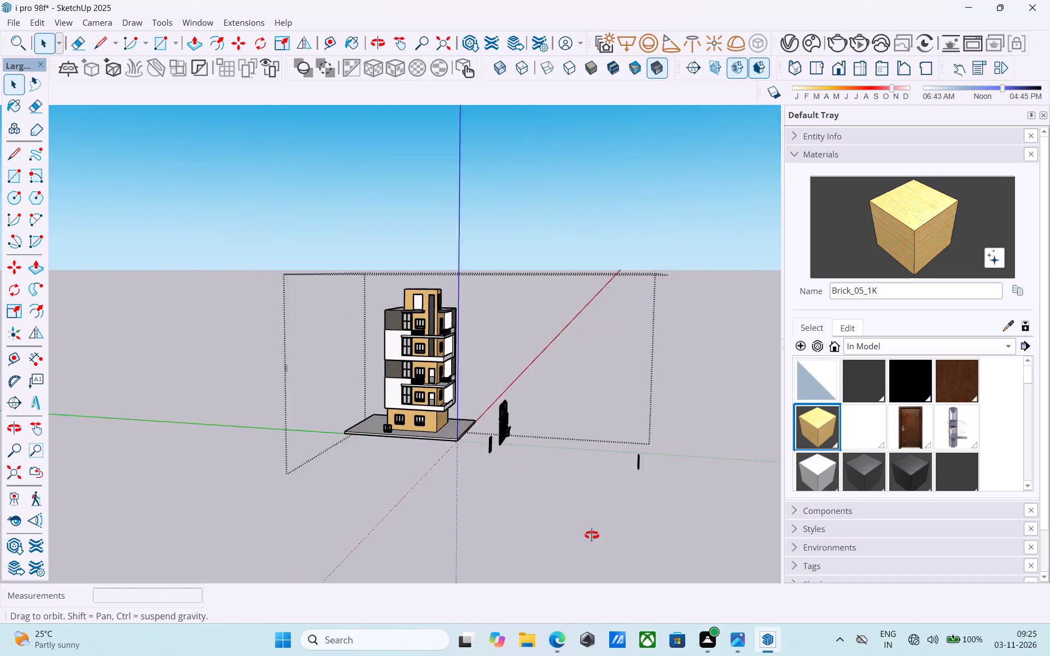
middle_drag(592, 535, 648, 540)
scroll(740, 502, up, 5)
drag(721, 454, 703, 386)
key(Delete)
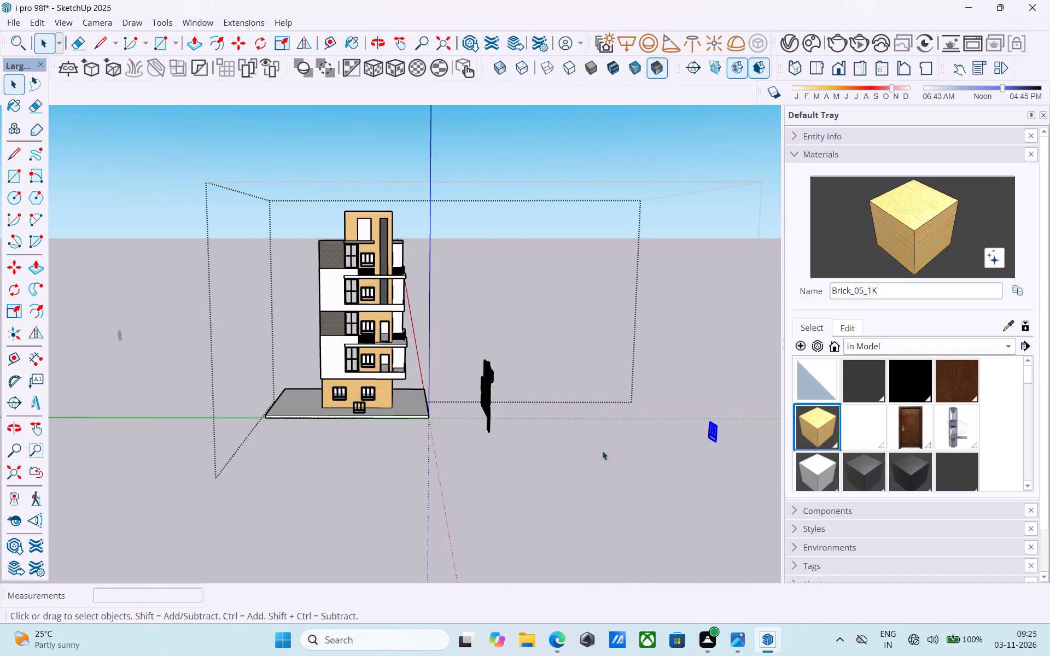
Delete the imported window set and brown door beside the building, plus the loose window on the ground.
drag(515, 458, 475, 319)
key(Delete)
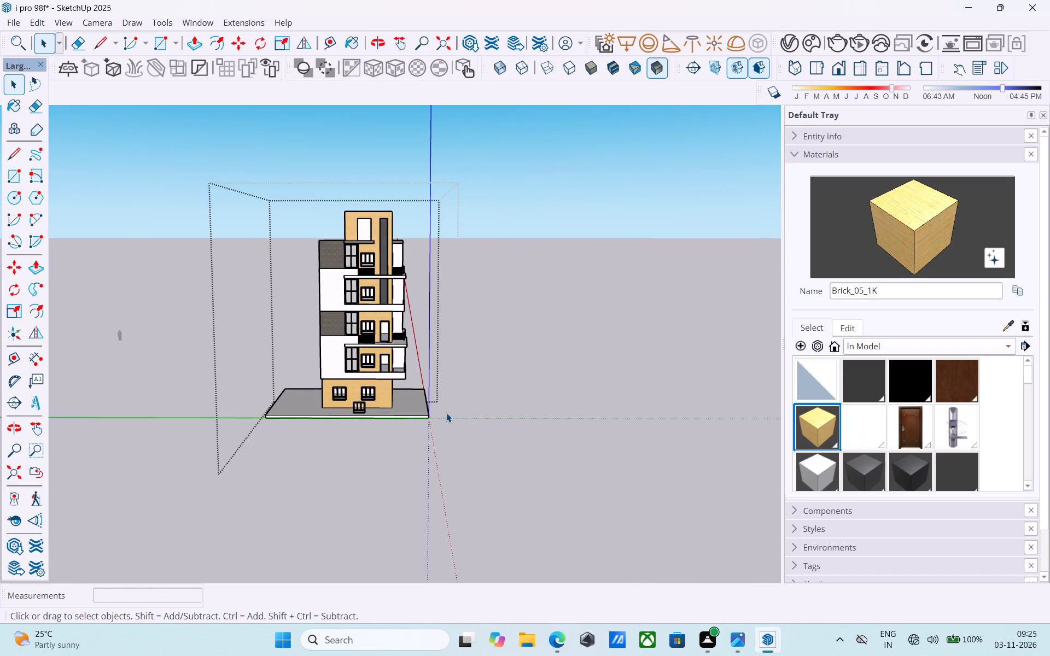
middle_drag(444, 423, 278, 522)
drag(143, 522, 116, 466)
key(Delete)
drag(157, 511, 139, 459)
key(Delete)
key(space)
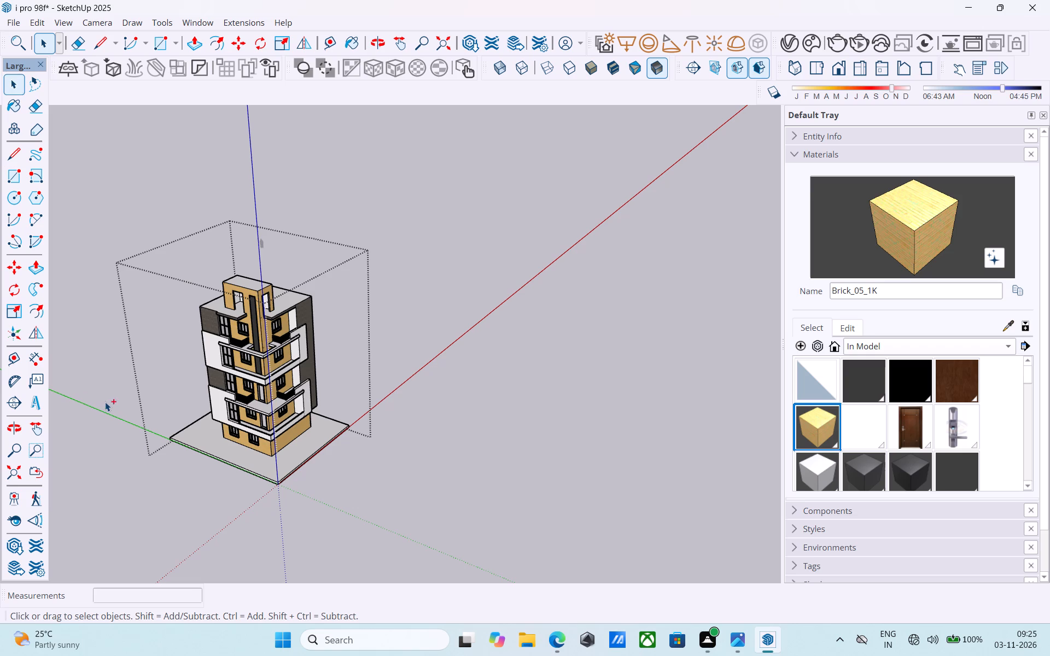
Save the model.
key(ctrl+s)
click(466, 409)
Examine the building's front and side facades from several angles to check the fitted windows and remaining openings.
scroll(467, 399, down, 5)
shift+middle_drag(454, 396, 579, 358)
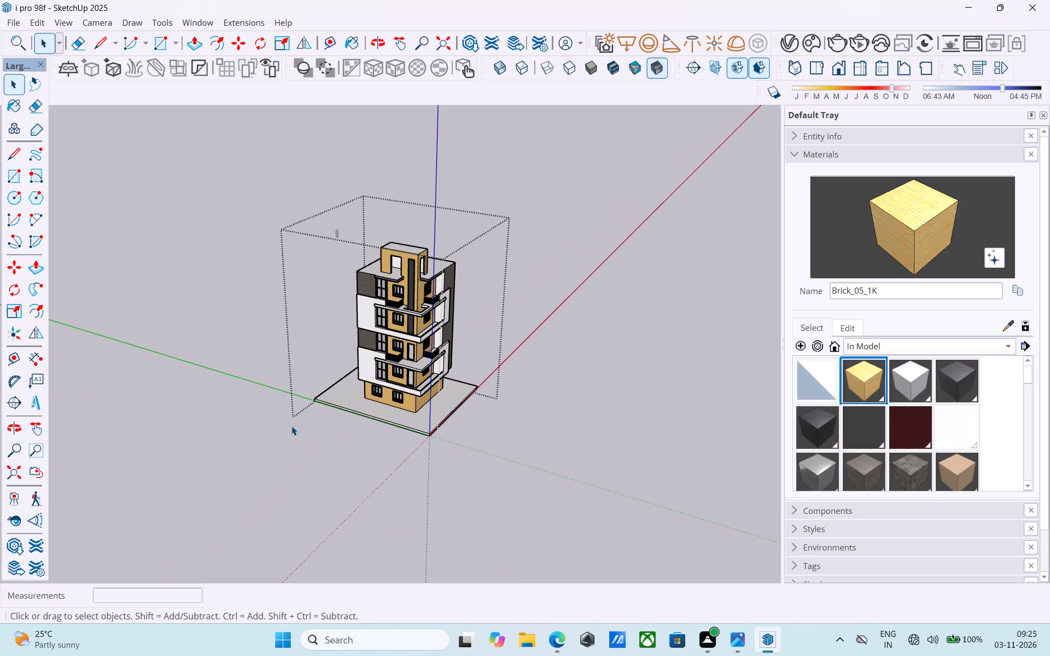
middle_drag(336, 411, 429, 384)
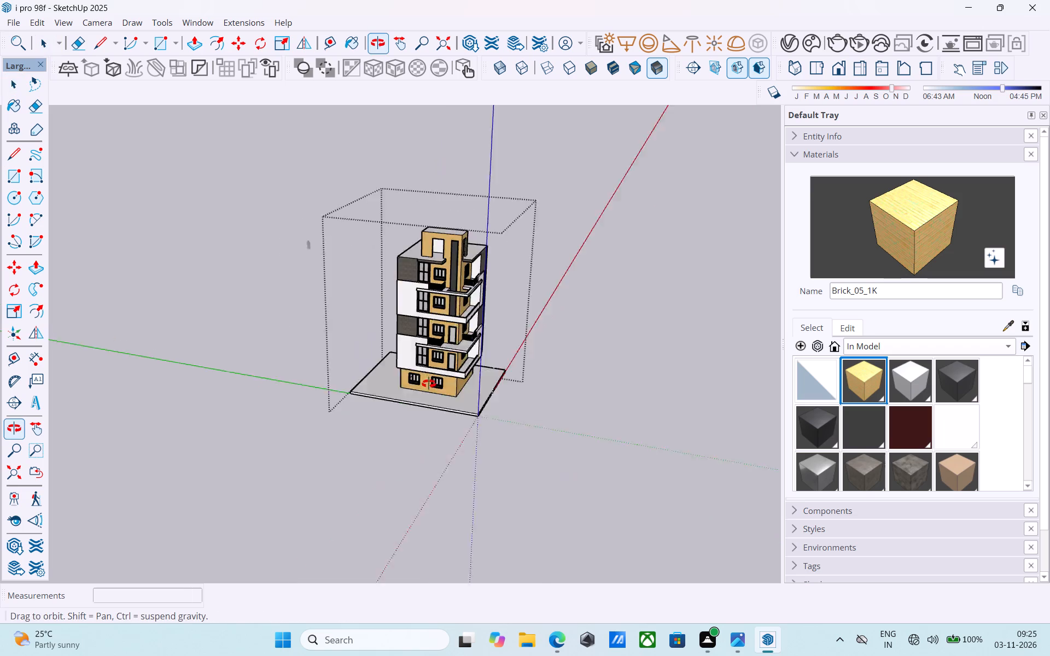
middle_drag(429, 384, 473, 382)
scroll(503, 398, up, 8)
scroll(294, 428, down, 6)
middle_drag(460, 423, 346, 401)
middle_drag(348, 404, 342, 399)
scroll(400, 333, down, 6)
middle_drag(395, 337, 413, 350)
scroll(406, 355, up, 3)
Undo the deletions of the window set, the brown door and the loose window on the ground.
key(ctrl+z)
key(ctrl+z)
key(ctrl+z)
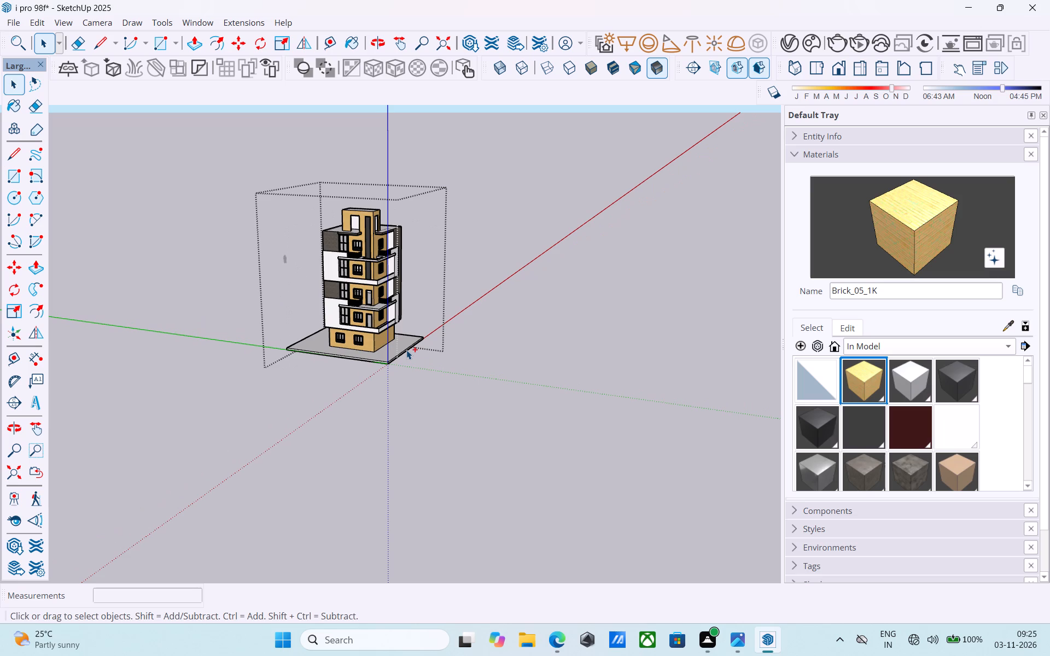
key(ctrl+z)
Delete only the imported window set beside the building, keeping the brown door and the loose window.
ctrl+scroll(343, 267, up, 9)
ctrl+scroll(390, 300, up, 7)
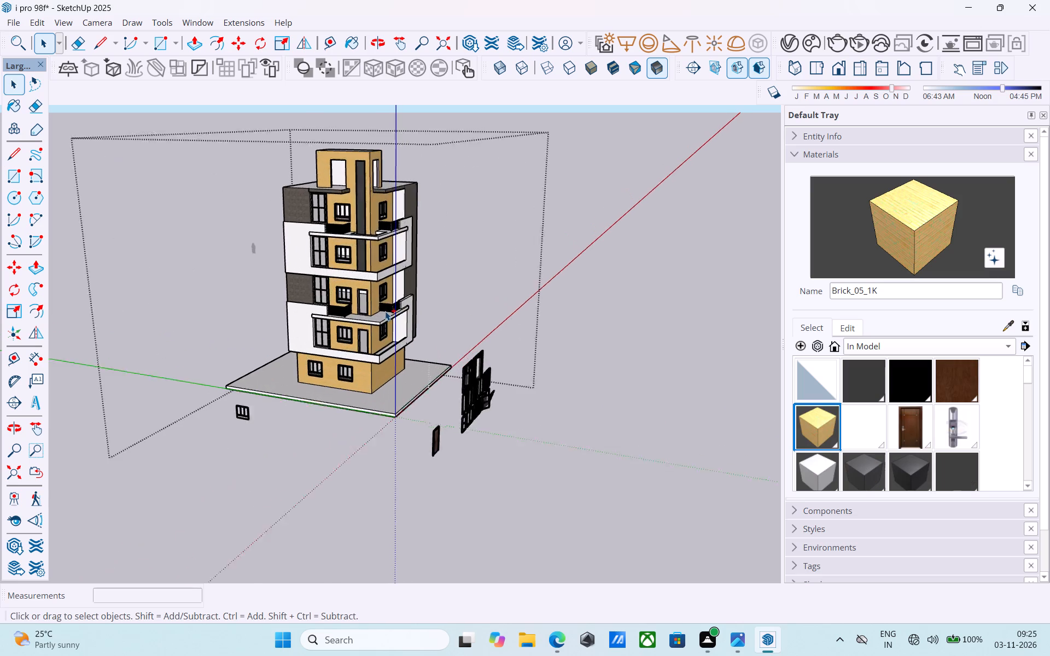
ctrl+scroll(385, 311, up, 1)
scroll(455, 462, up, 4)
click(448, 484)
scroll(448, 484, up, 6)
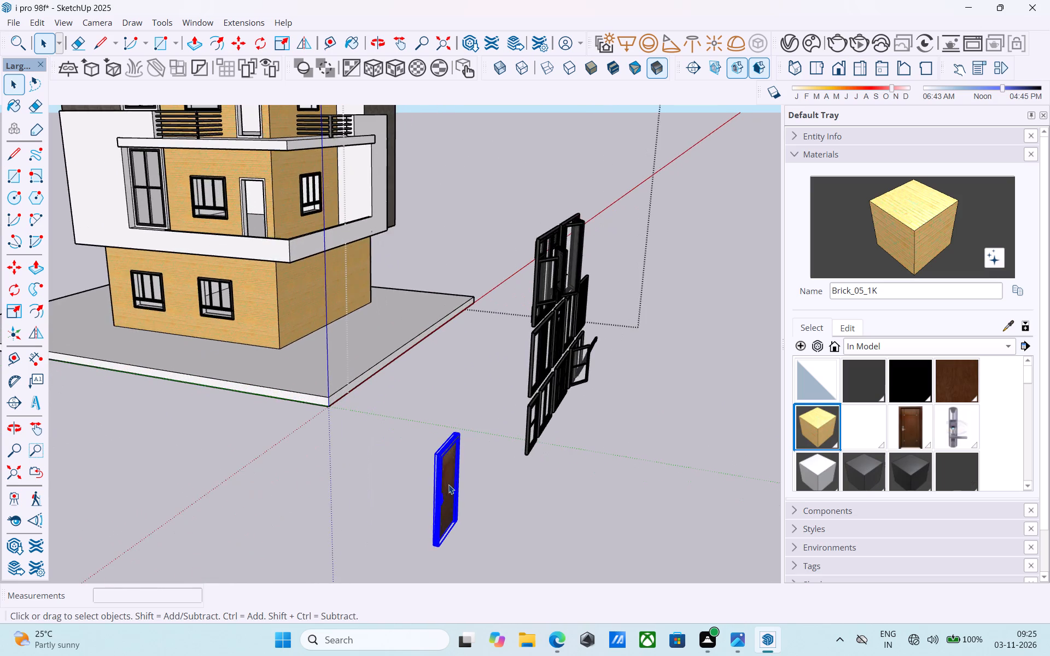
scroll(447, 476, down, 6)
scroll(524, 434, down, 5)
drag(577, 475, 491, 276)
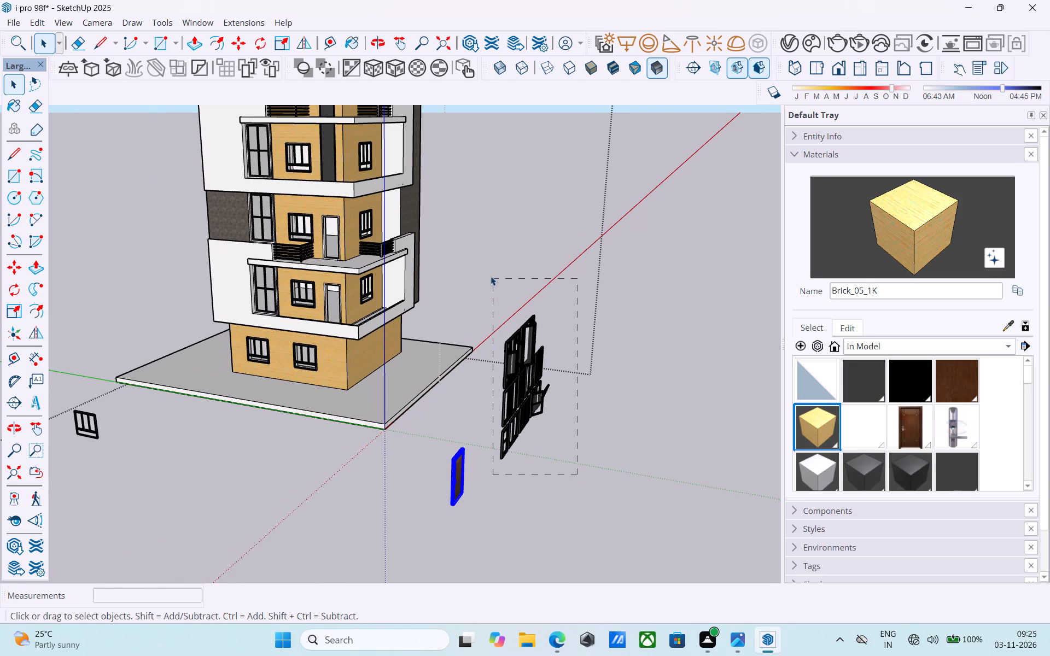
drag(491, 276, 488, 274)
key(Delete)
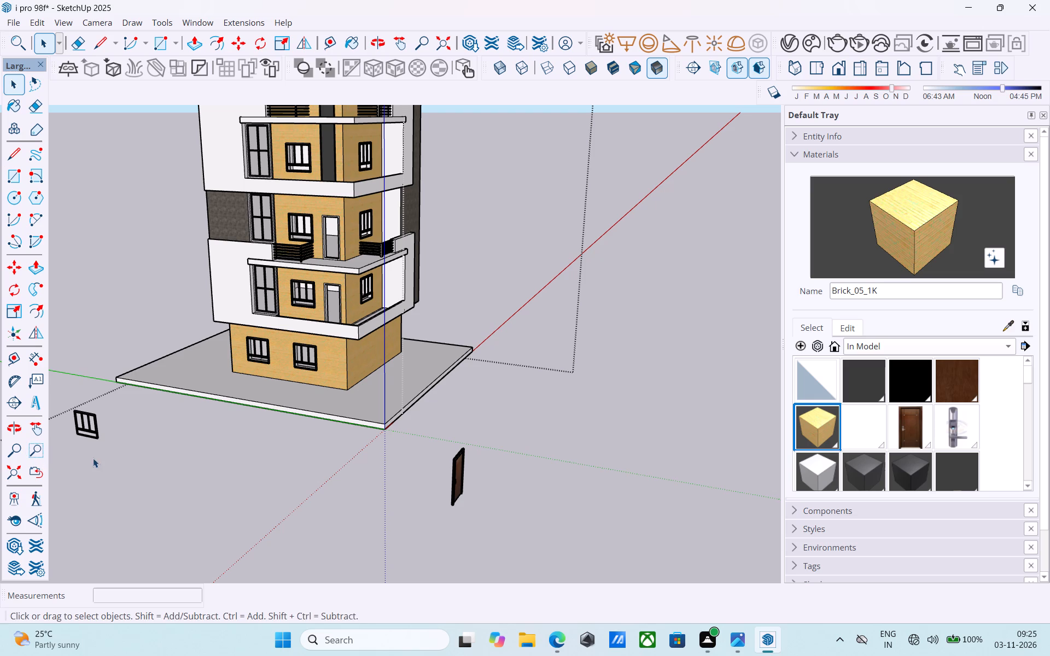
Delete the loose window on the ground, and save the model with unused items purged.
drag(102, 451, 71, 412)
key(Delete)
key(ctrl+s)
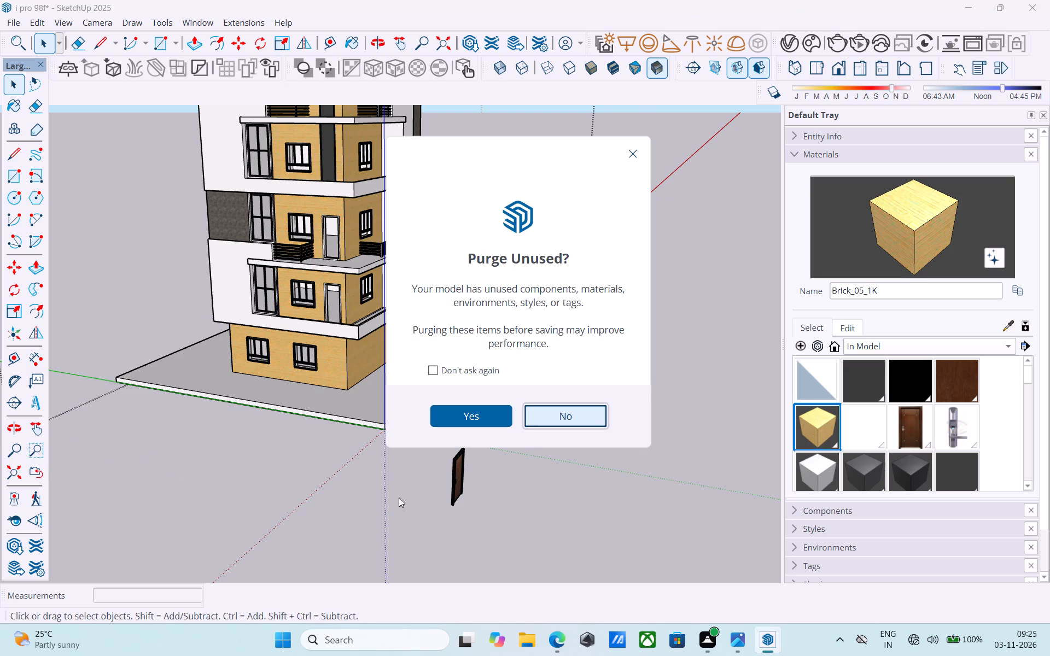
click(465, 412)
scroll(462, 423, down, 6)
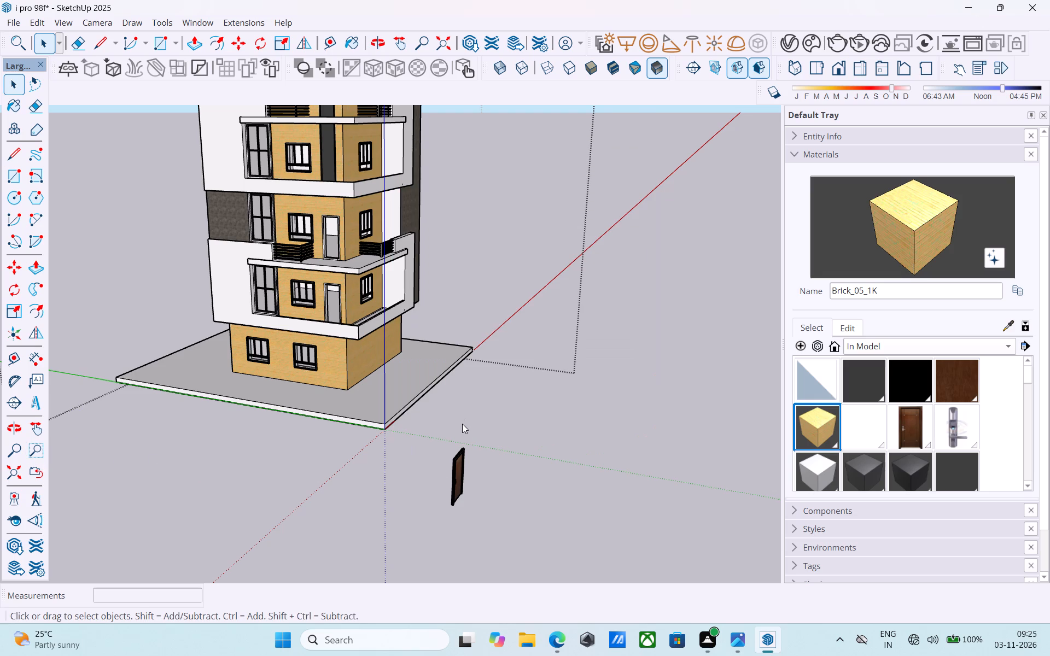
Rotate the brown door on the ground about the vertical axis so it faces like the front facade.
click(450, 475)
click(454, 482)
scroll(461, 491, down, 6)
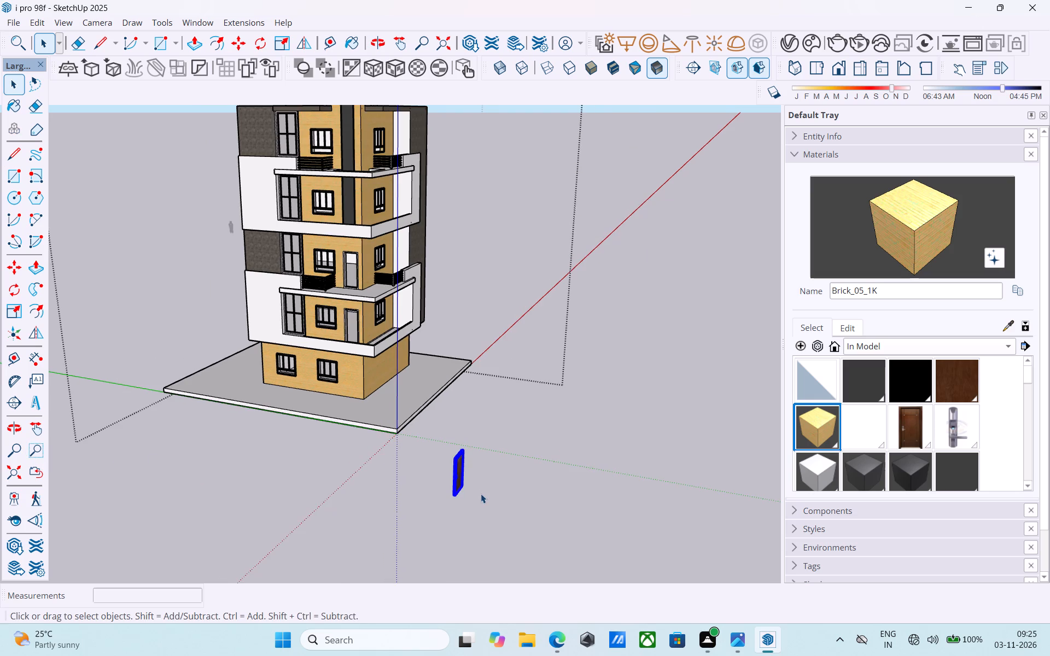
shift+middle_drag(482, 495, 538, 507)
key(q)
click(491, 532)
click(533, 538)
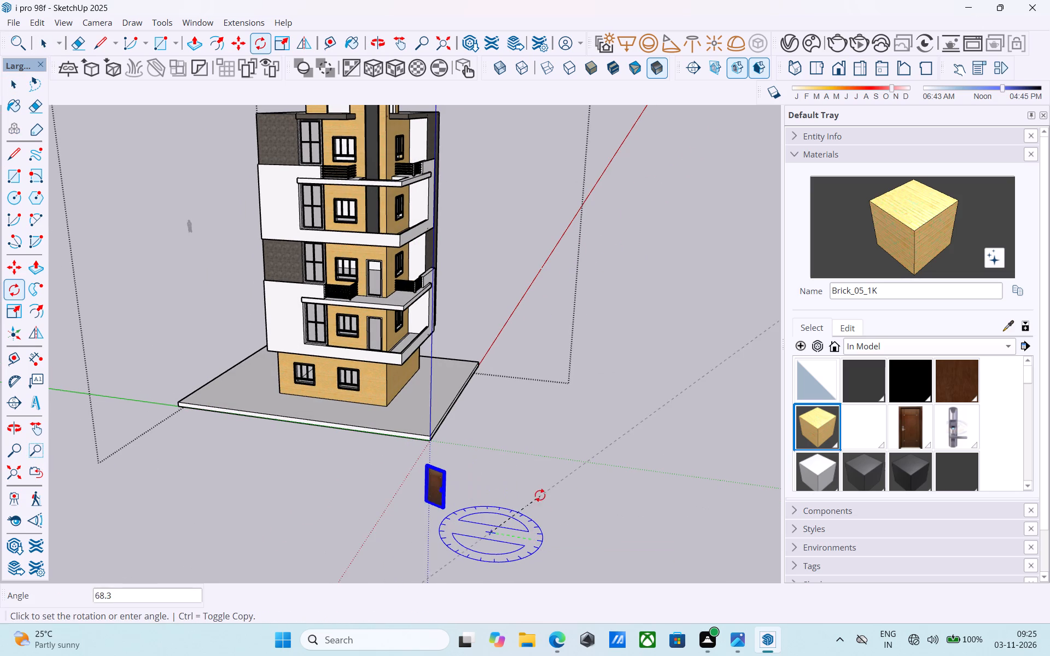
click(514, 468)
key(space)
Copy the brown door by its top corner into the first-floor balcony door opening, aligned to the opening's top corner.
middle_drag(435, 488, 459, 479)
scroll(453, 488, up, 2)
middle_drag(439, 497, 406, 510)
key(m)
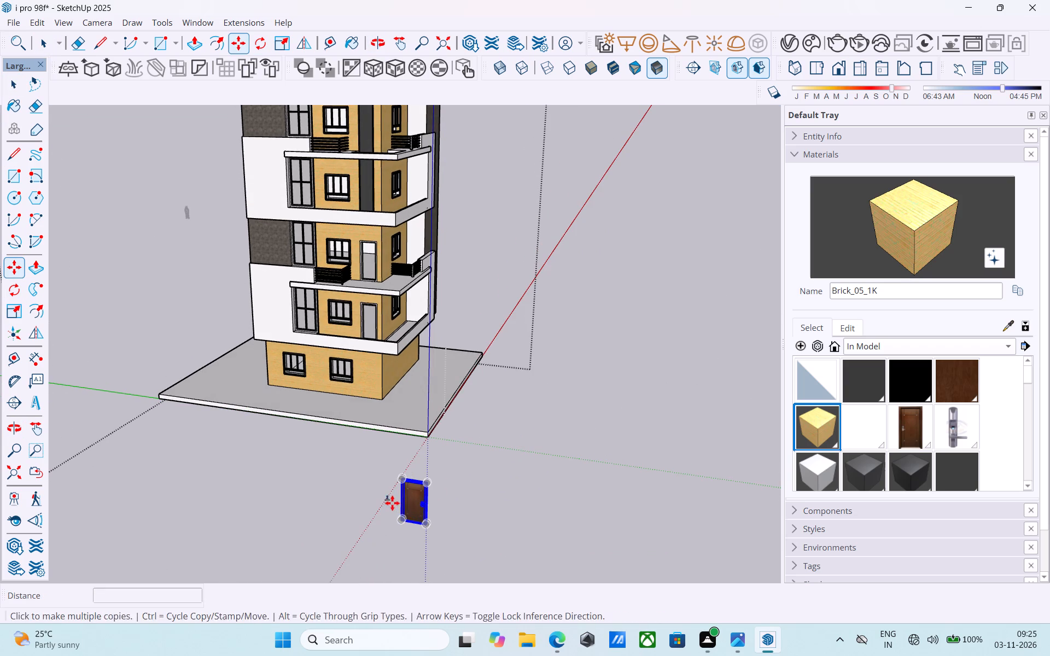
scroll(446, 487, up, 1)
middle_drag(446, 487, 364, 499)
scroll(316, 506, up, 15)
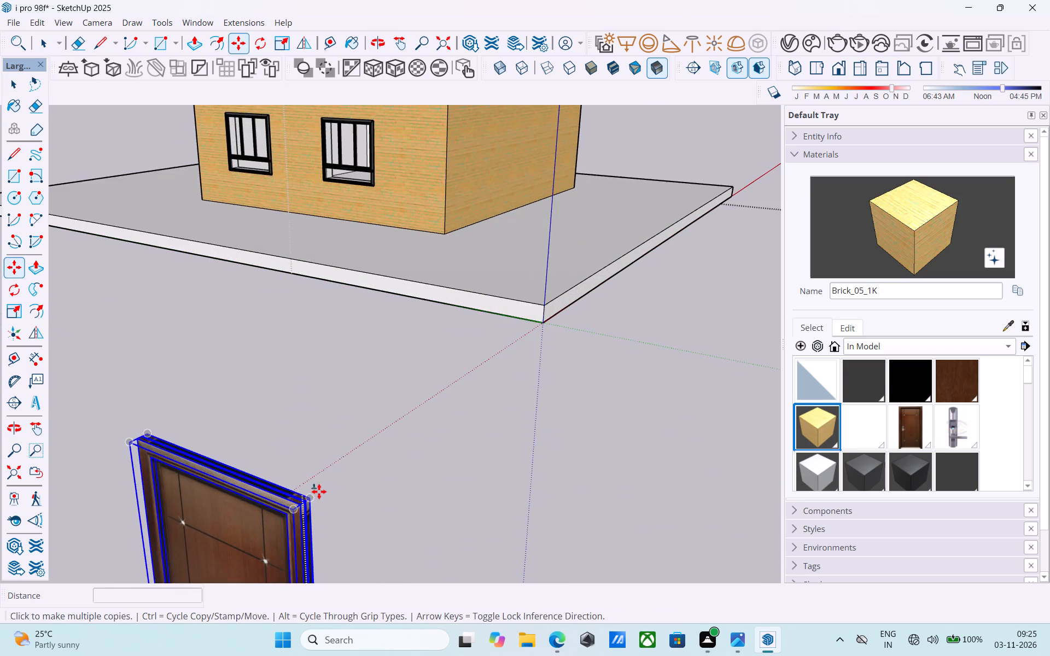
scroll(319, 491, up, 3)
click(300, 508)
scroll(346, 435, down, 9)
shift+middle_drag(353, 431, 366, 496)
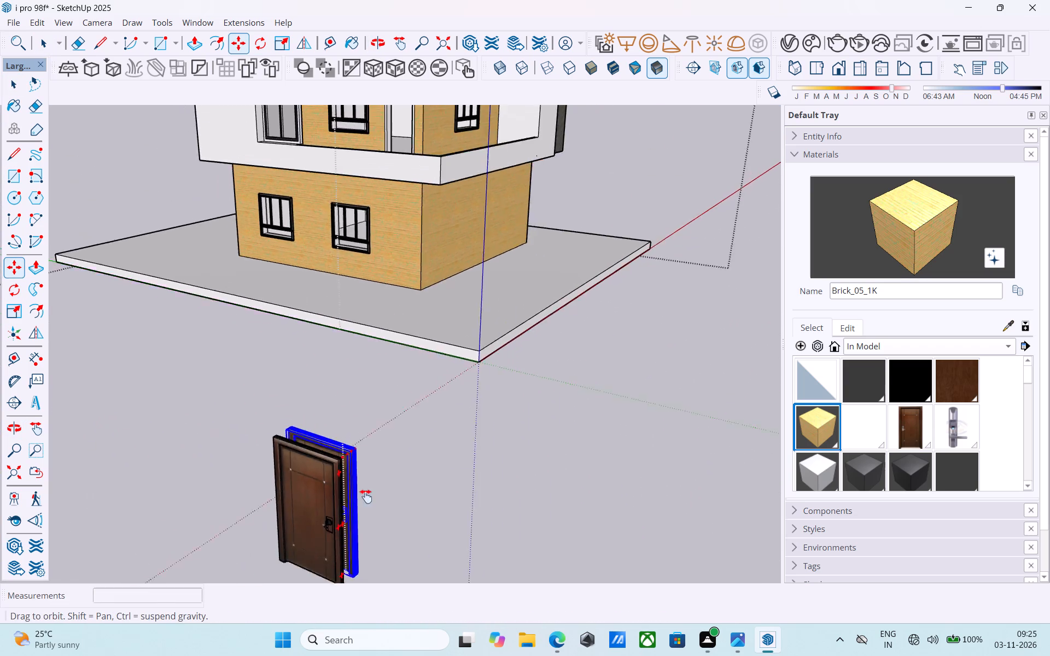
shift+middle_drag(366, 496, 516, 627)
shift+middle_drag(426, 194, 442, 273)
scroll(485, 278, up, 8)
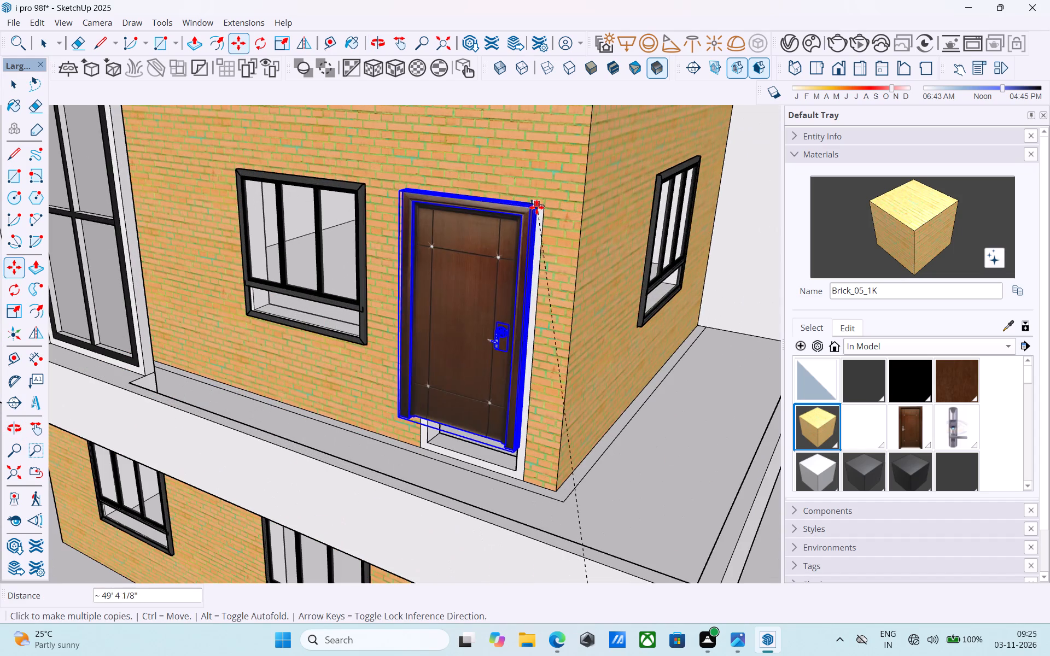
click(540, 207)
Place another copy of the brown door in the second-floor balcony door opening, aligned to its top corner.
scroll(540, 206, down, 5)
shift+middle_drag(535, 210, 492, 544)
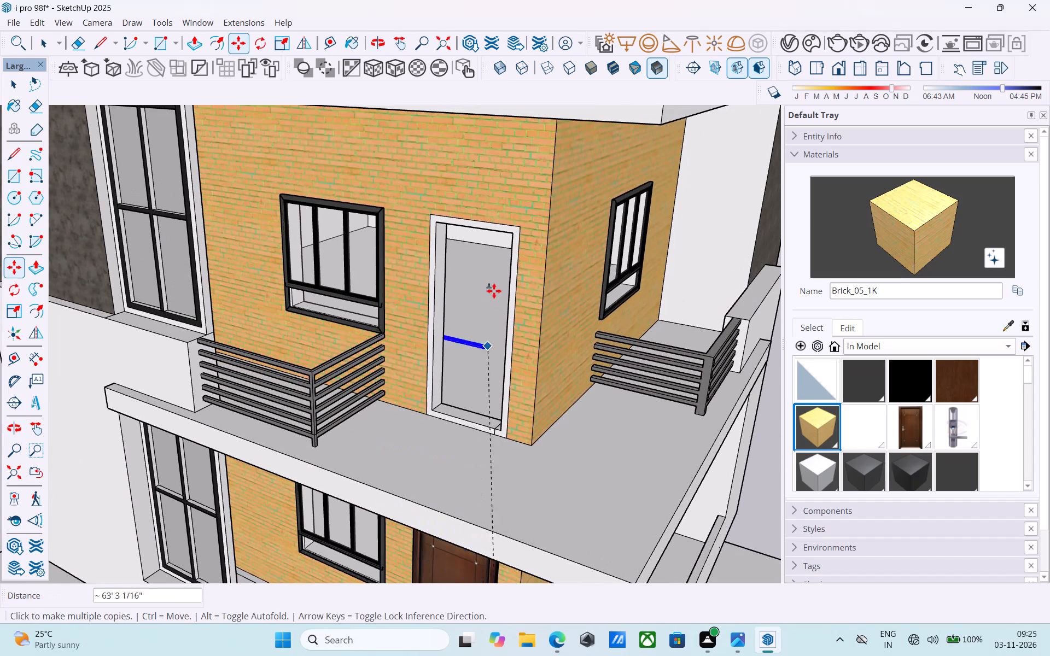
click(520, 231)
scroll(516, 224, down, 7)
key(space)
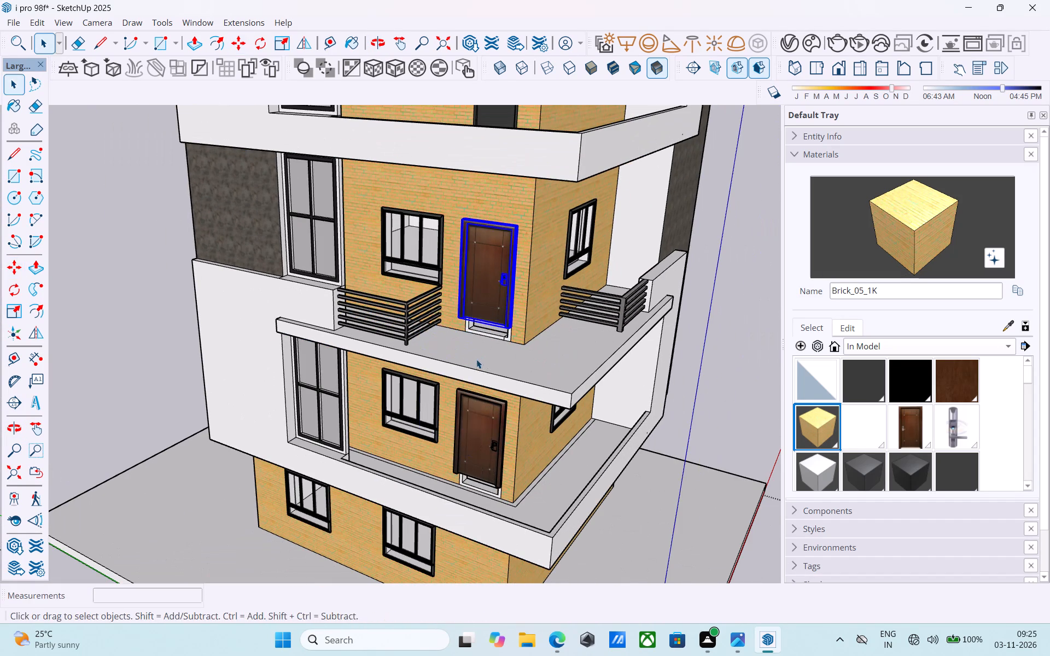
Scale the second-floor door downward so its bottom reaches the balcony floor and fills the opening.
key(s)
scroll(481, 336, up, 13)
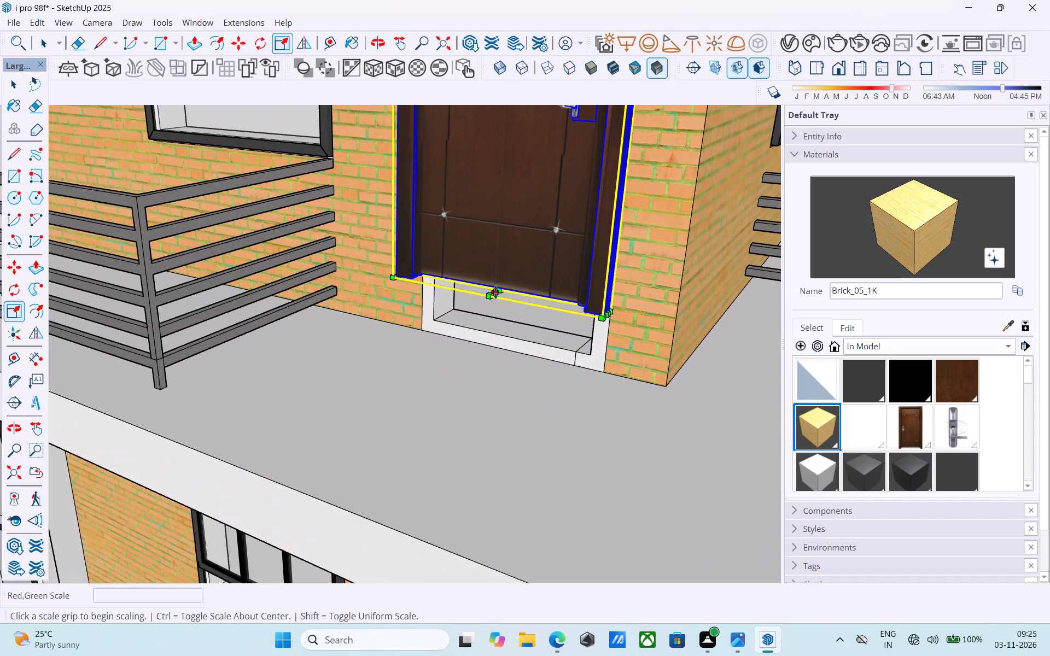
click(495, 292)
click(498, 364)
scroll(454, 219, down, 12)
key(space)
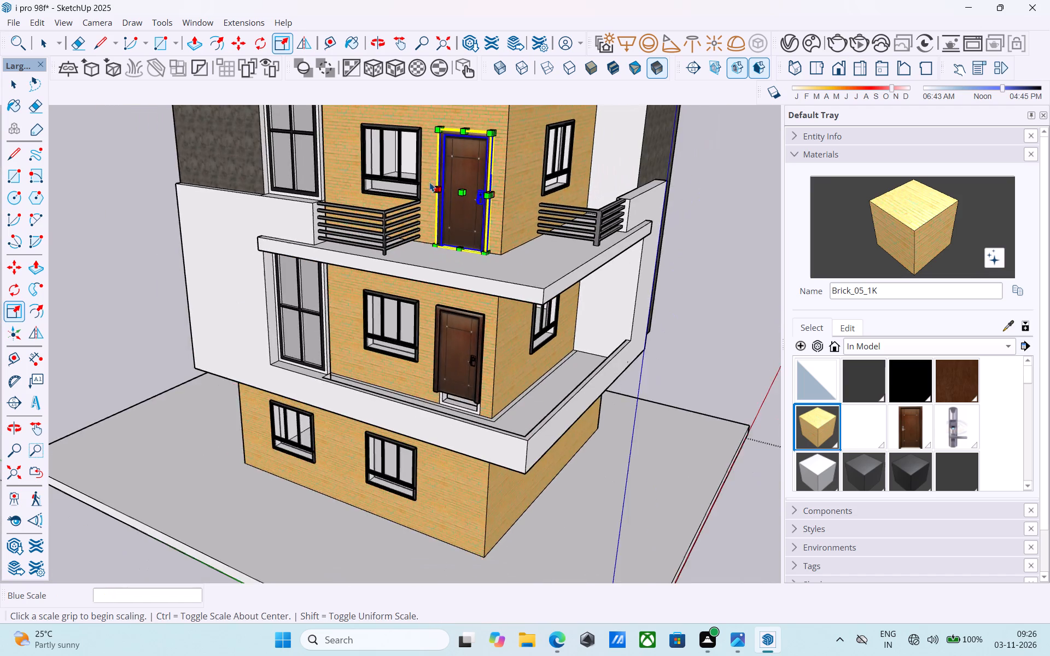
Scale the first-floor door downward to fill its opening to the floor, and save the model.
scroll(429, 182, down, 5)
scroll(442, 360, up, 5)
click(459, 342)
scroll(459, 342, up, 7)
key(s)
scroll(450, 368, up, 5)
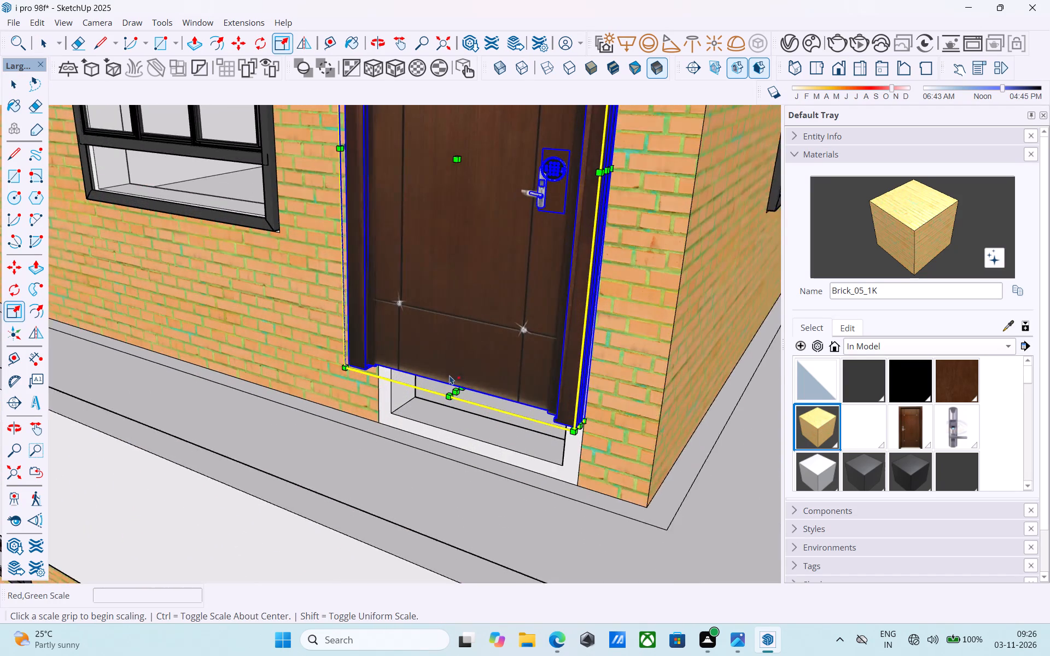
scroll(450, 375, up, 1)
click(454, 391)
click(463, 485)
key(space)
scroll(446, 471, down, 12)
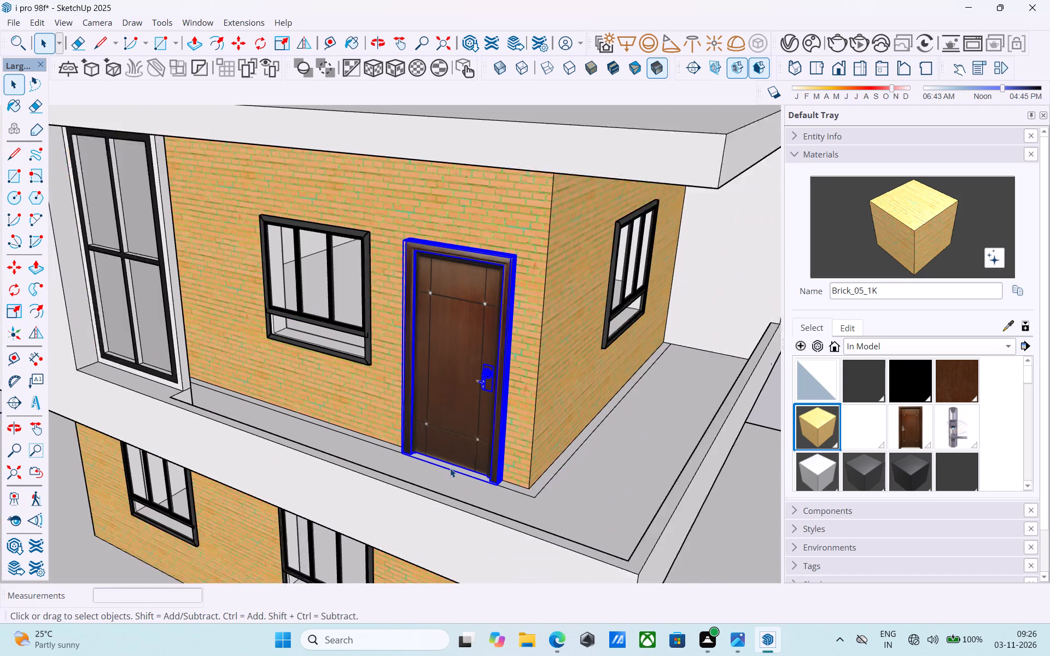
key(ctrl+s)
Delete the original brown door left on the ground in front of the building, and save the model.
scroll(447, 458, down, 20)
scroll(447, 458, down, 6)
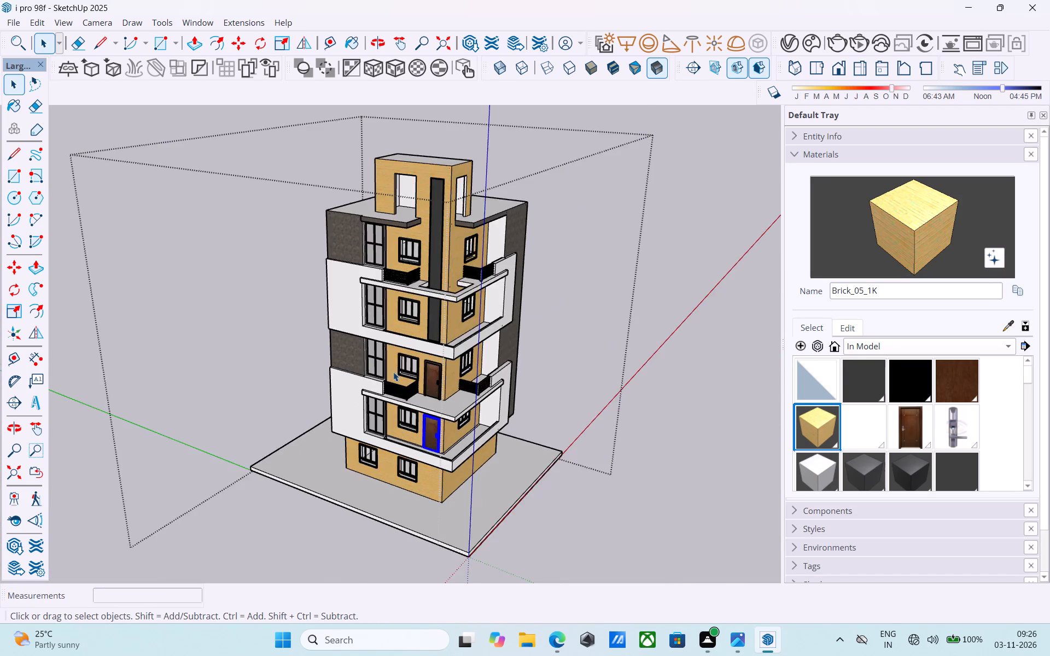
scroll(393, 372, down, 8)
scroll(481, 531, up, 4)
drag(425, 499, 325, 464)
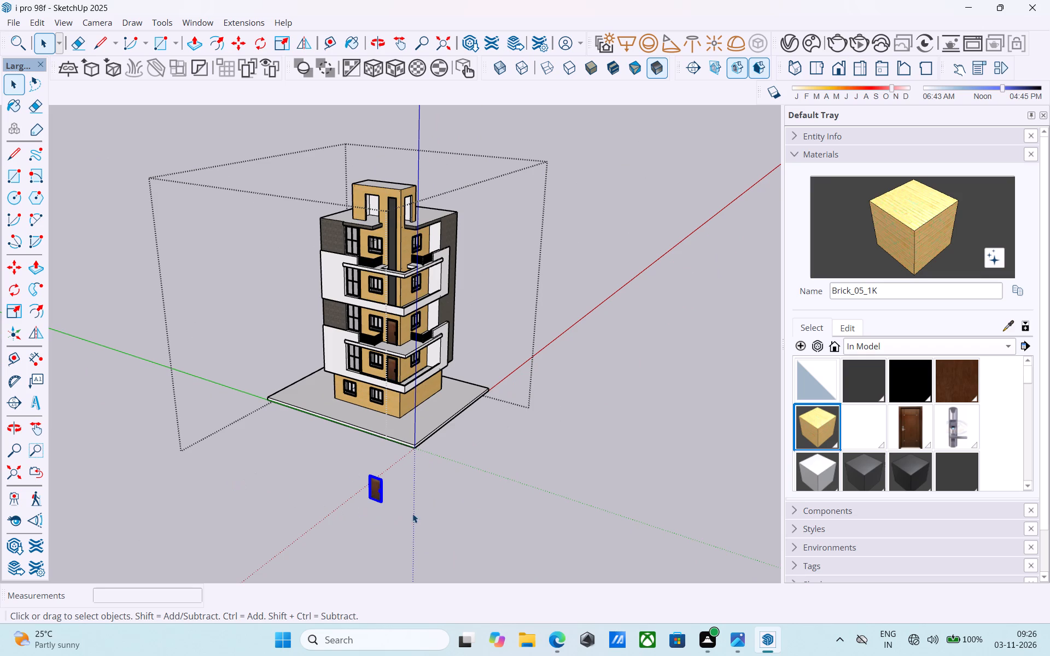
drag(412, 513, 363, 492)
click(350, 497)
drag(382, 501, 368, 485)
key(Delete)
key(ctrl+s)
Inside the building group, erase the extra edge on top of the projecting roof slab above the top-floor window, and save.
scroll(319, 473, down, 7)
shift+middle_drag(319, 473, 293, 473)
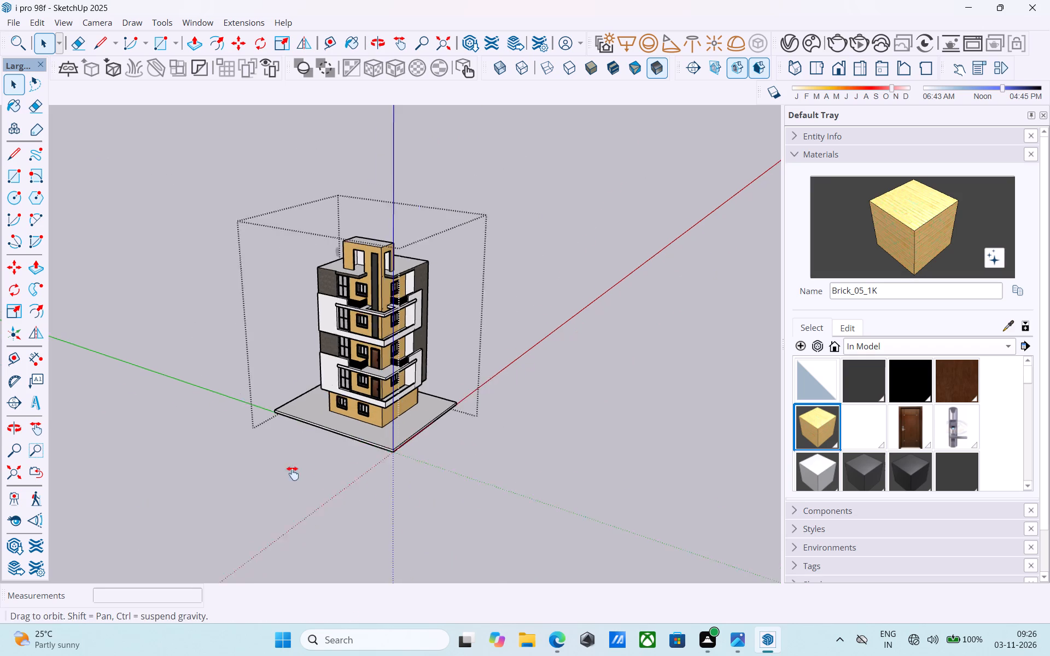
shift+middle_drag(293, 473, 513, 449)
click(639, 354)
shift+middle_drag(639, 354, 378, 385)
scroll(334, 284, up, 5)
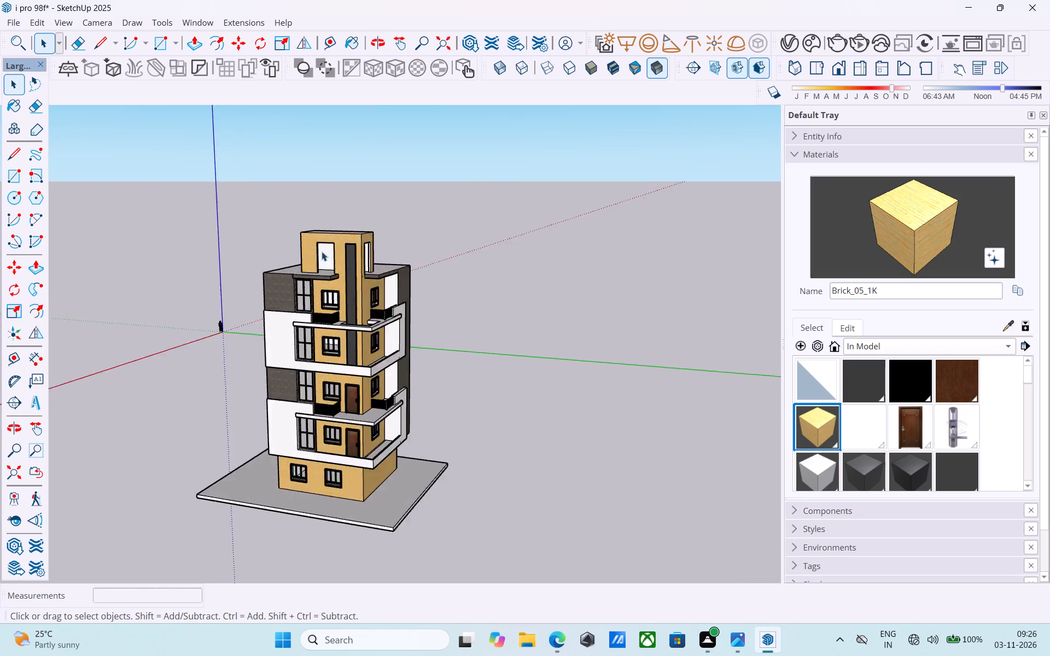
scroll(322, 251, up, 8)
scroll(217, 277, up, 10)
shift+middle_drag(392, 341, 326, 384)
key(e)
scroll(527, 267, up, 7)
key(space)
click(517, 272)
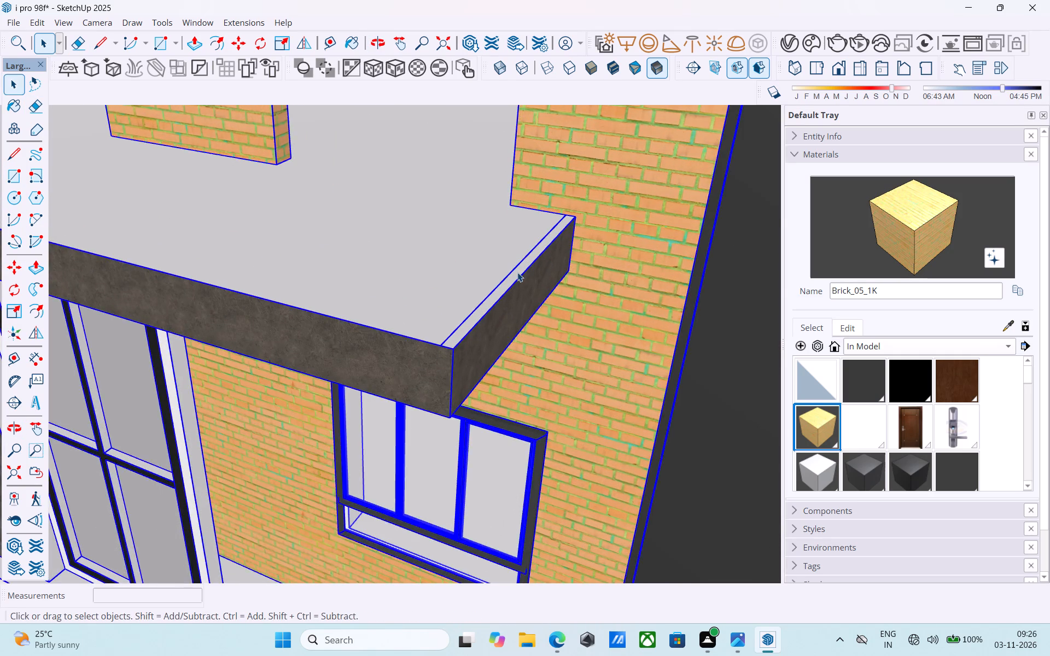
scroll(517, 272, up, 4)
double_click(517, 272)
scroll(517, 272, up, 5)
key(e)
drag(517, 272, 507, 263)
key(space)
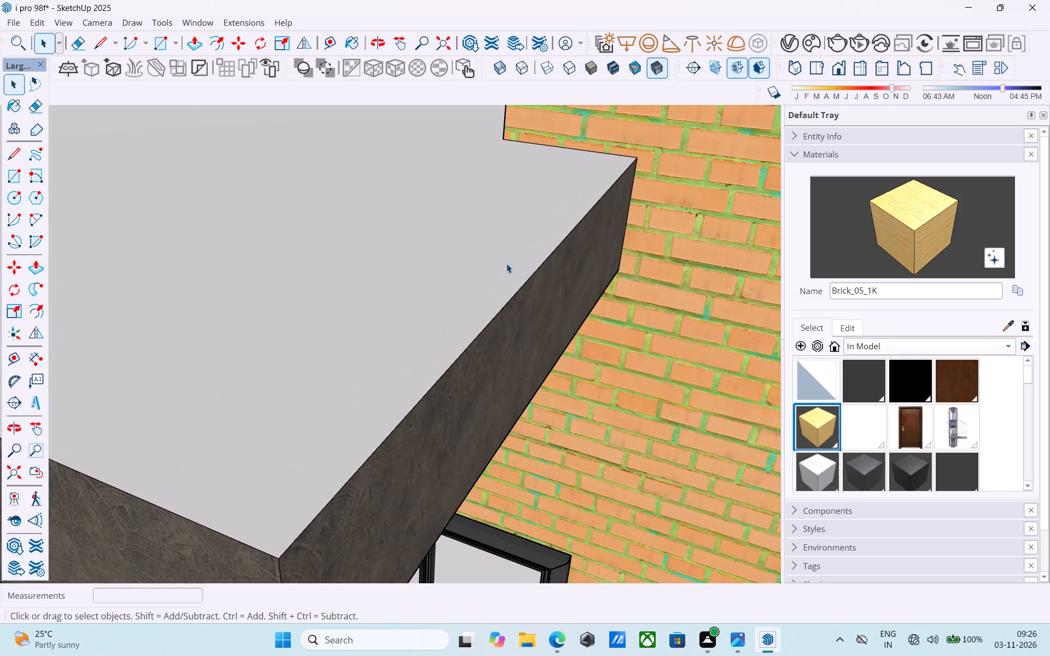
key(ctrl+s)
Examine the building's front and side facades from several angles to check the fitted doors, windows and remaining bare walls.
scroll(505, 260, down, 16)
key(space)
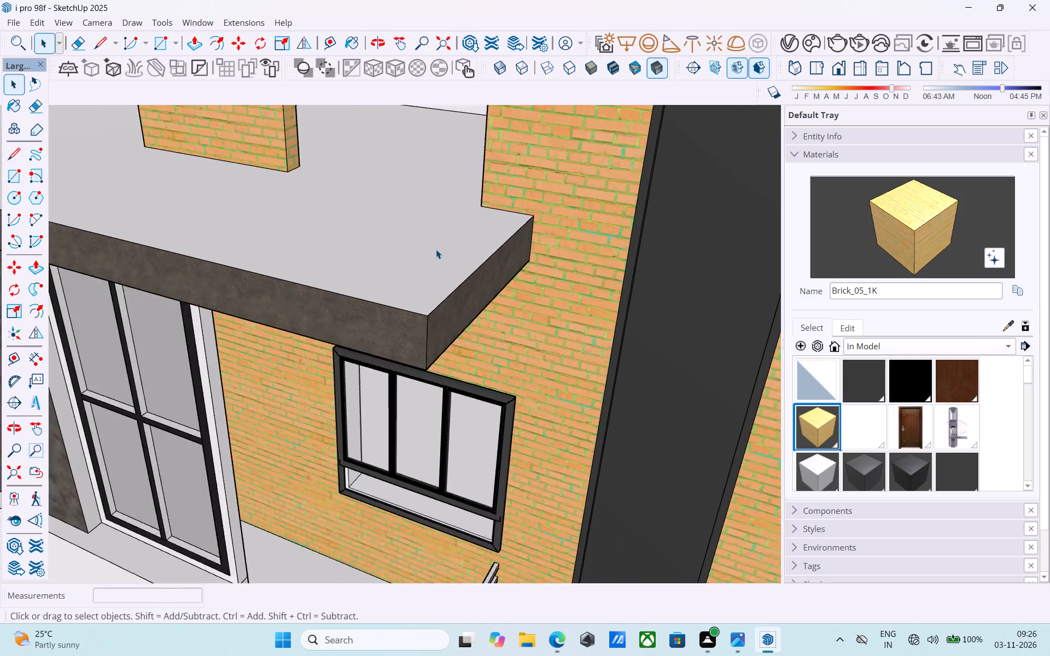
scroll(436, 249, down, 17)
scroll(433, 249, down, 5)
middle_drag(426, 298, 427, 245)
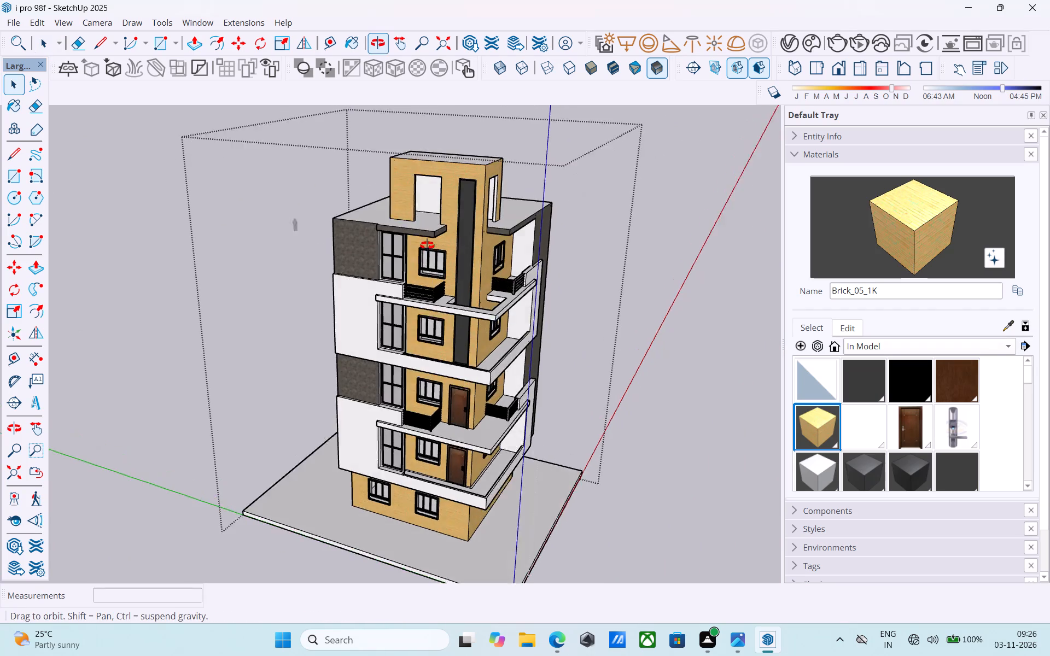
middle_drag(427, 245, 388, 180)
scroll(527, 368, up, 6)
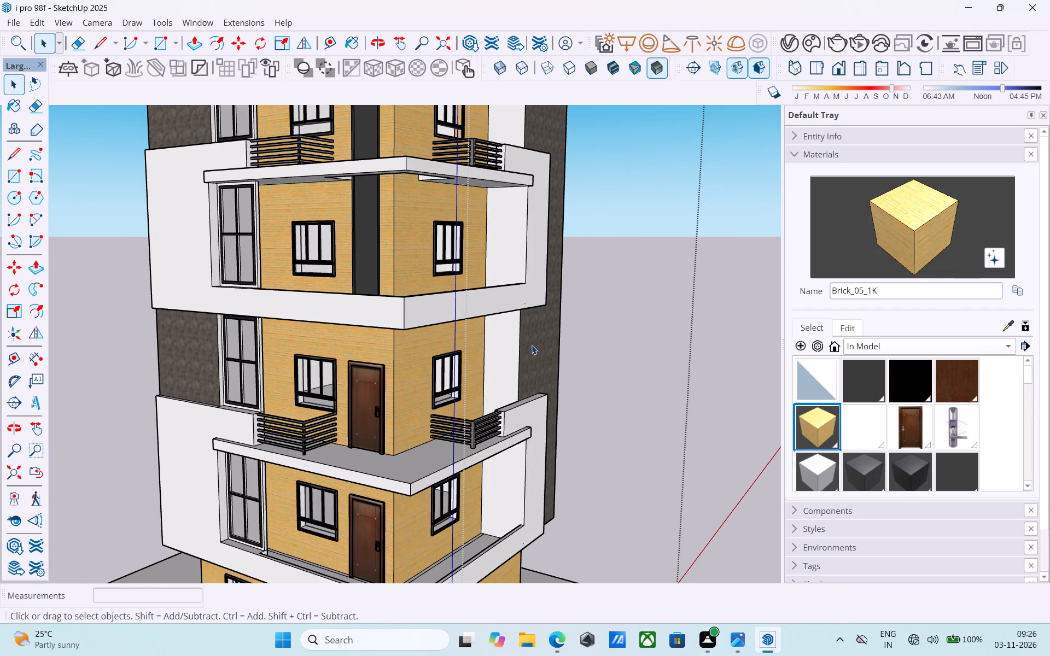
scroll(532, 345, down, 6)
middle_drag(533, 345, 505, 329)
scroll(463, 353, down, 5)
middle_drag(460, 355, 390, 372)
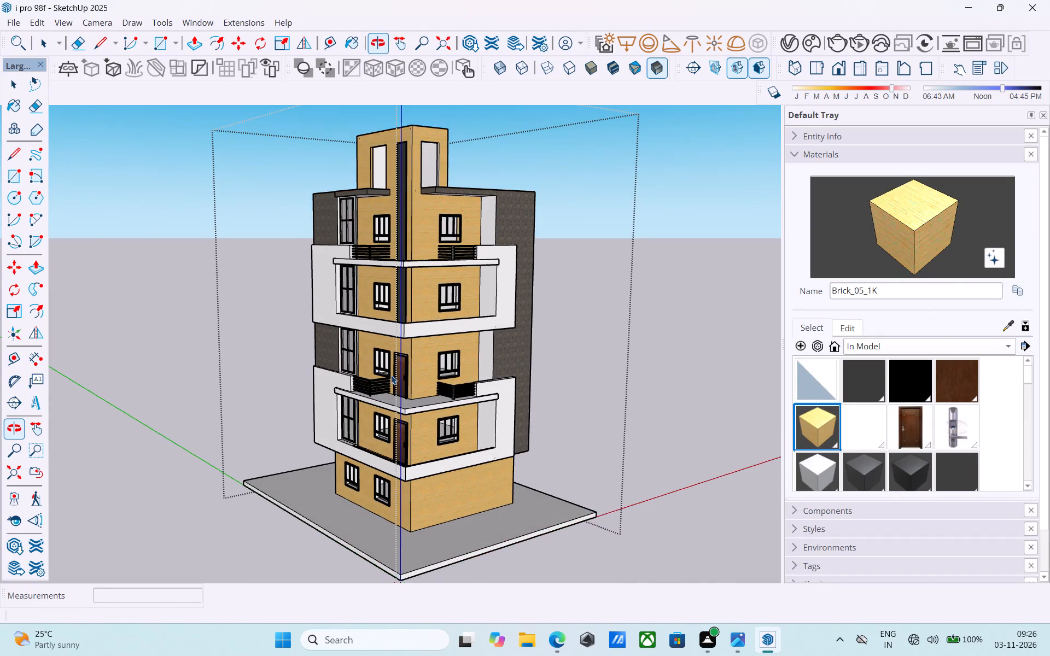
scroll(393, 377, up, 7)
scroll(396, 378, down, 7)
middle_drag(396, 378, 502, 431)
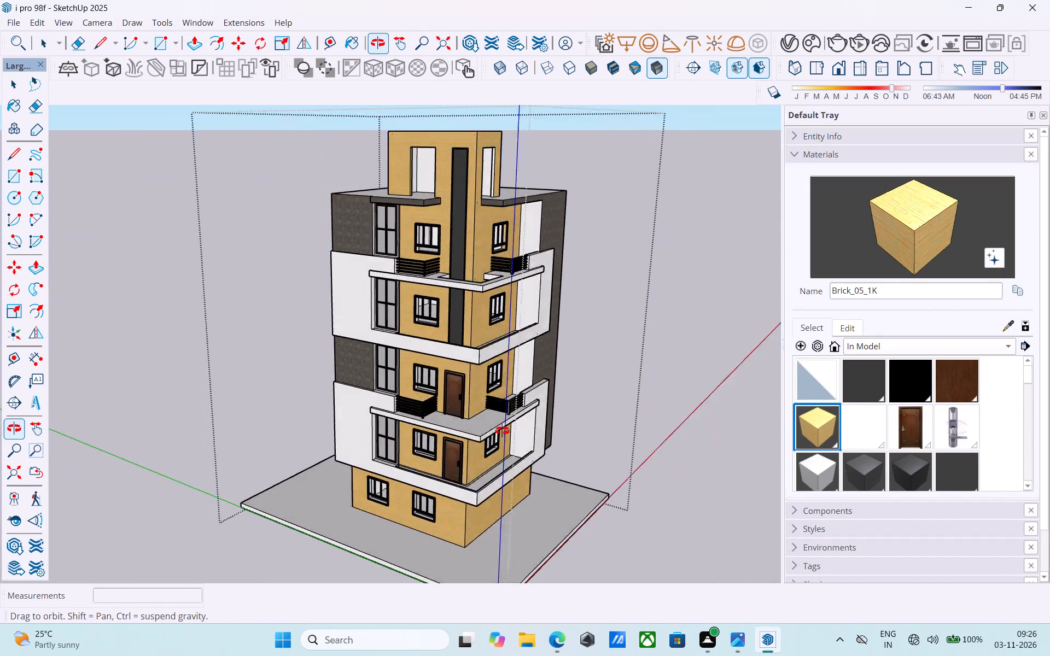
middle_drag(502, 431, 428, 368)
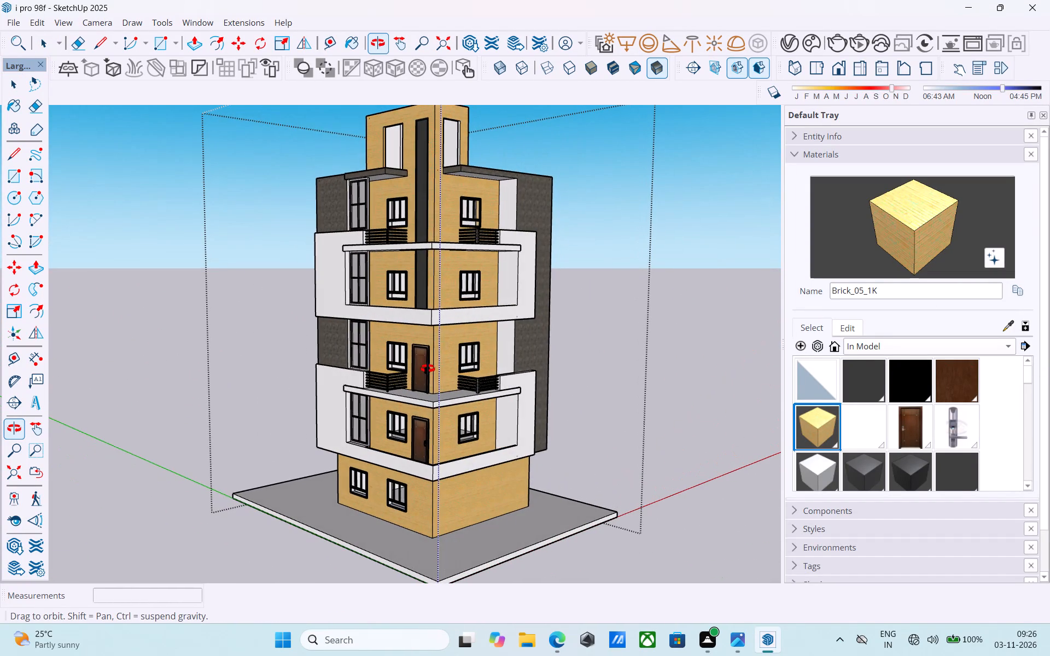
middle_drag(428, 368, 861, 343)
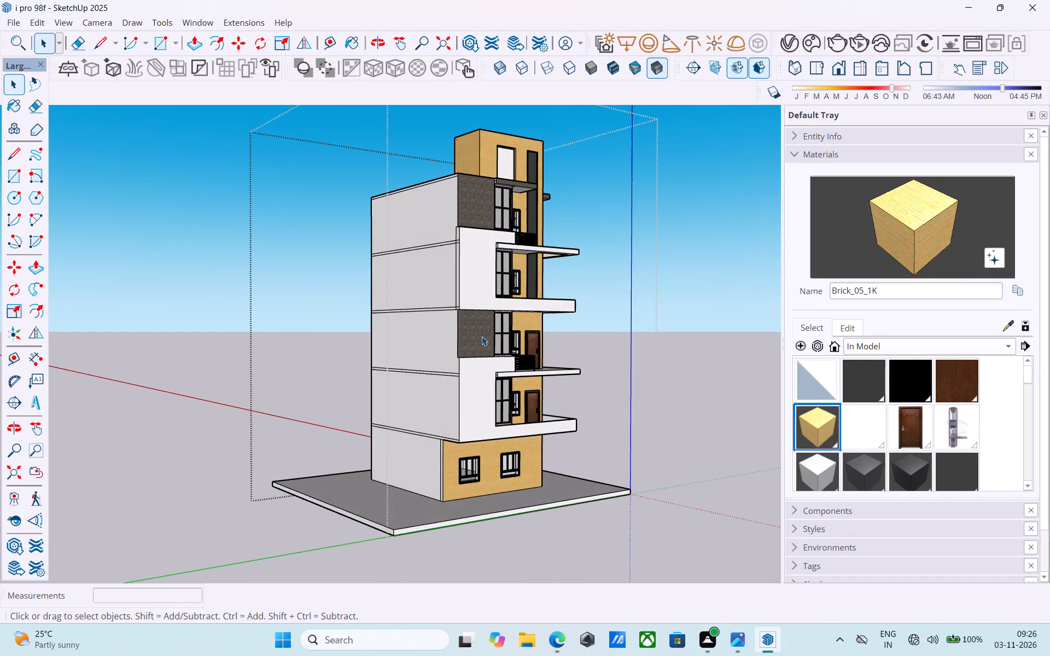
Draw a 30' 9" line across the plain side wall from the base of the top-floor grey panel to the rear edge.
scroll(459, 253, up, 6)
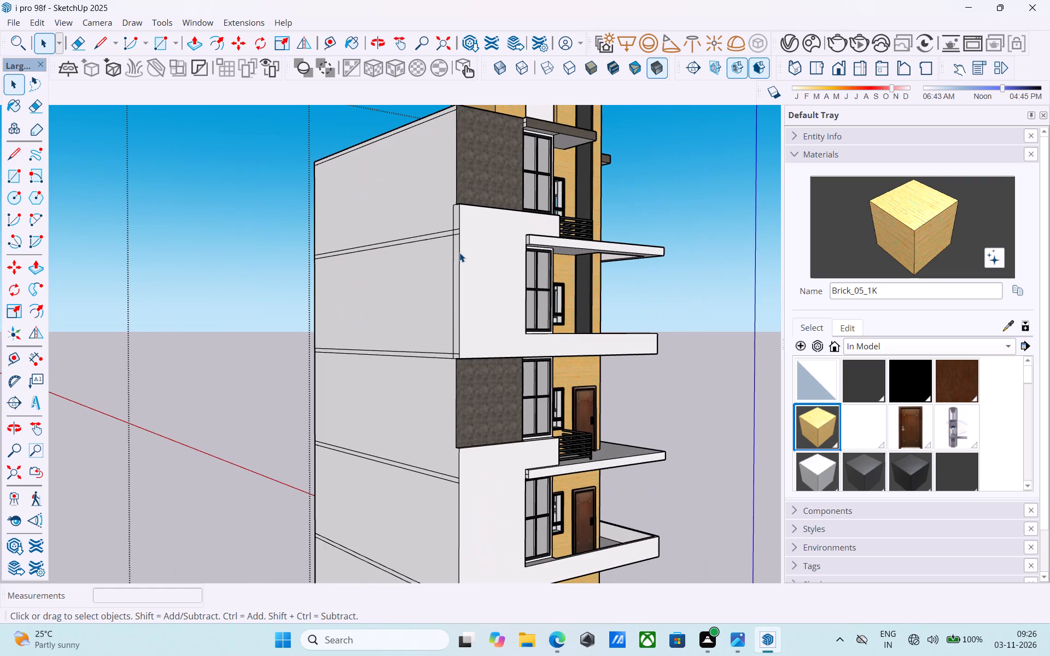
middle_drag(452, 232, 513, 364)
key(l)
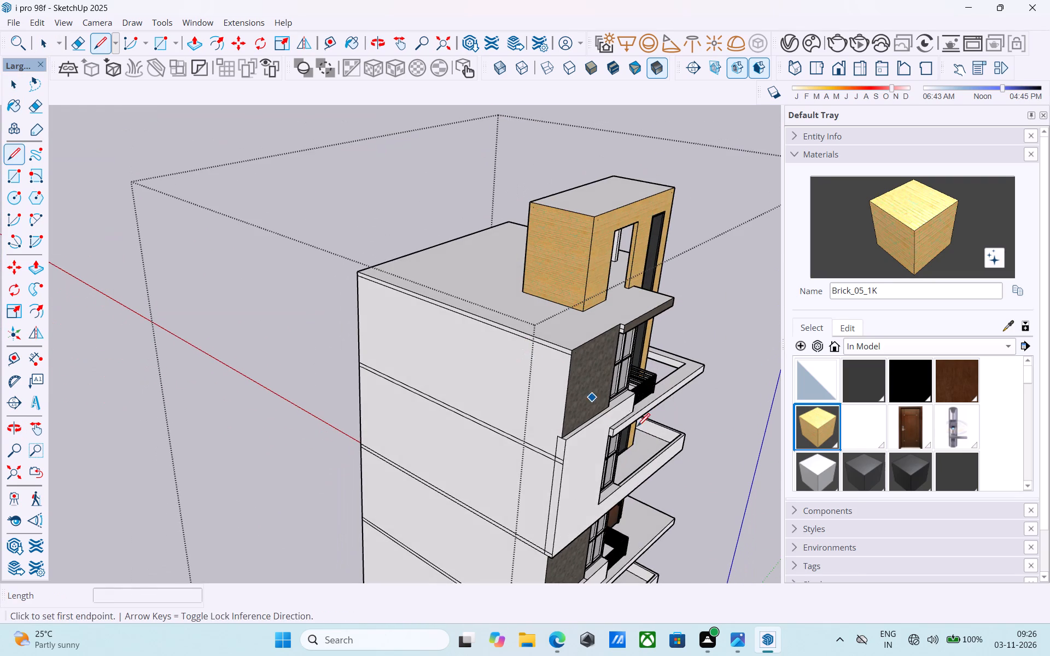
scroll(590, 442, up, 10)
click(555, 438)
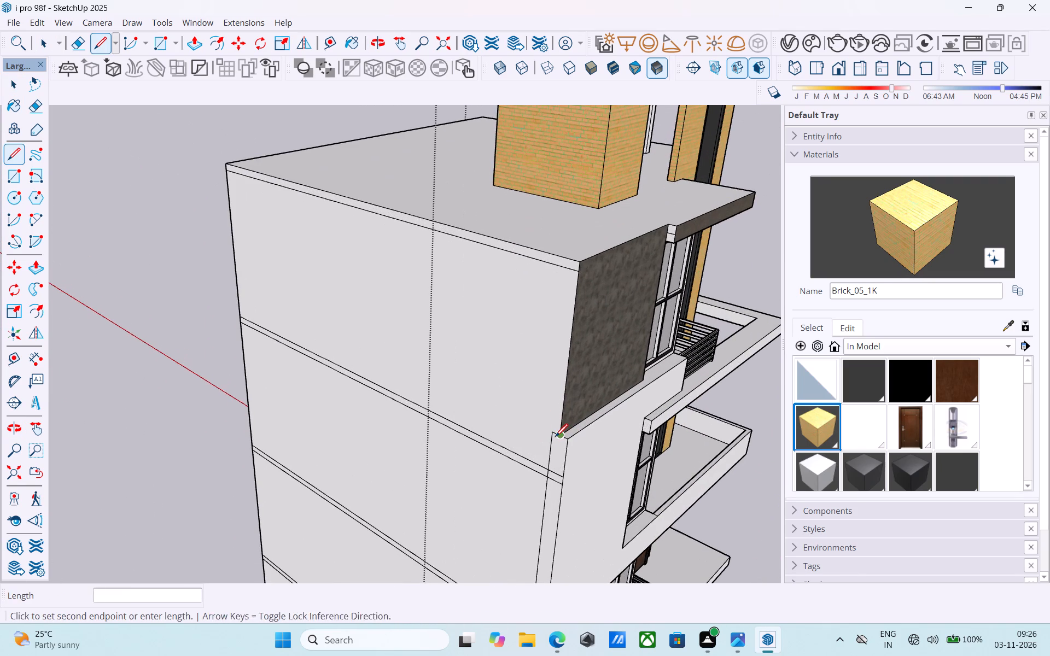
click(233, 283)
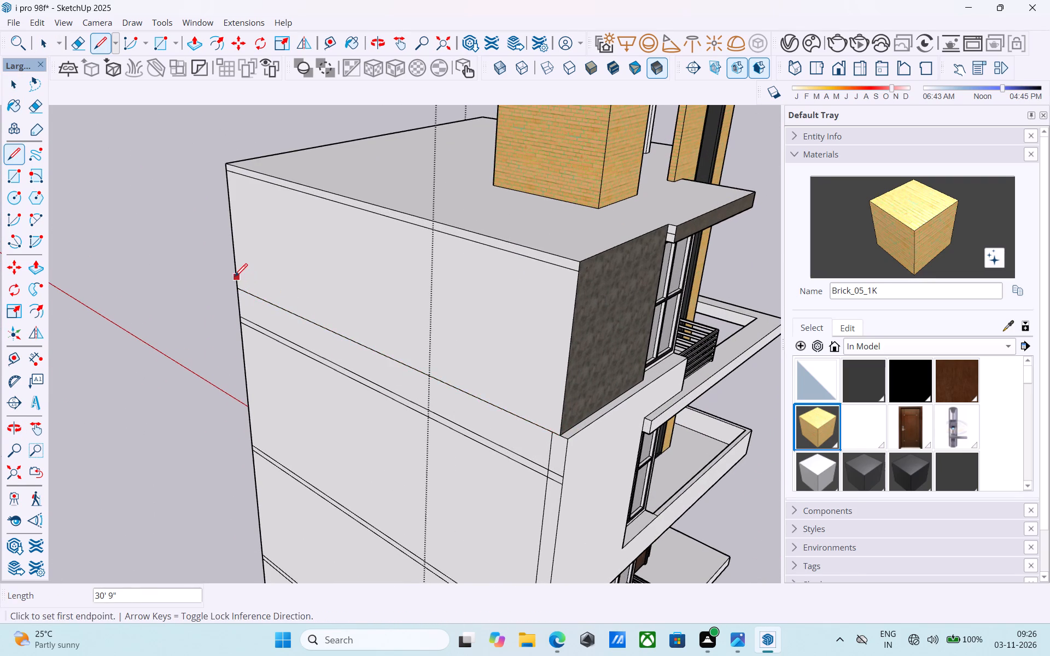
Draw a 30' 9" line across the side wall from the base of the second-floor grey panel to the rear edge.
scroll(235, 278, down, 6)
shift+middle_drag(345, 270, 343, 205)
shift+middle_drag(363, 403, 358, 308)
scroll(402, 409, up, 6)
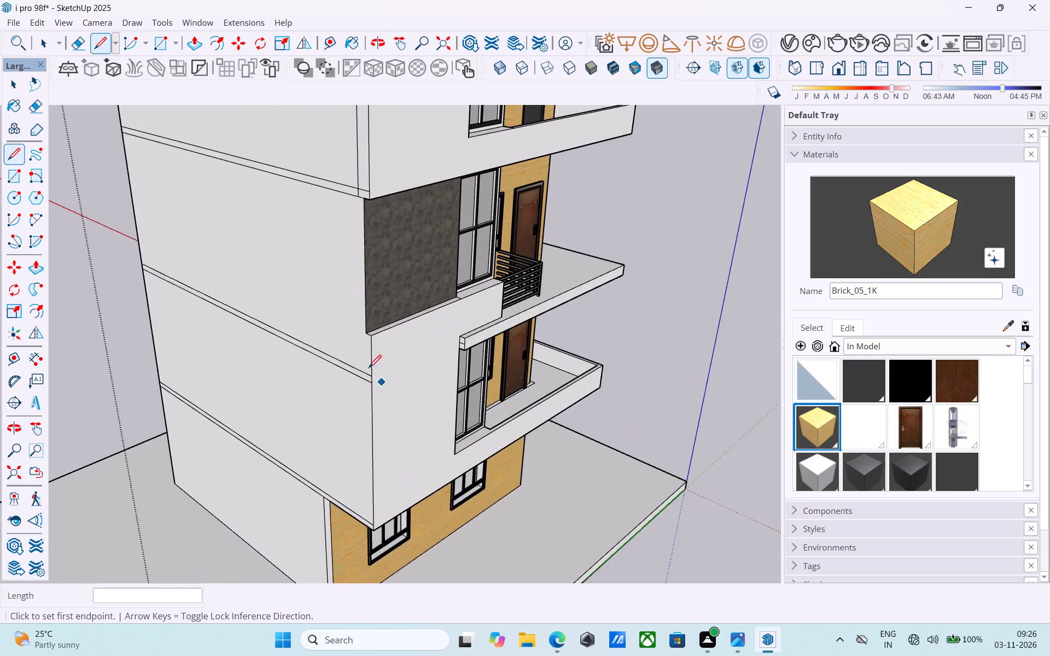
scroll(369, 369, up, 3)
click(370, 325)
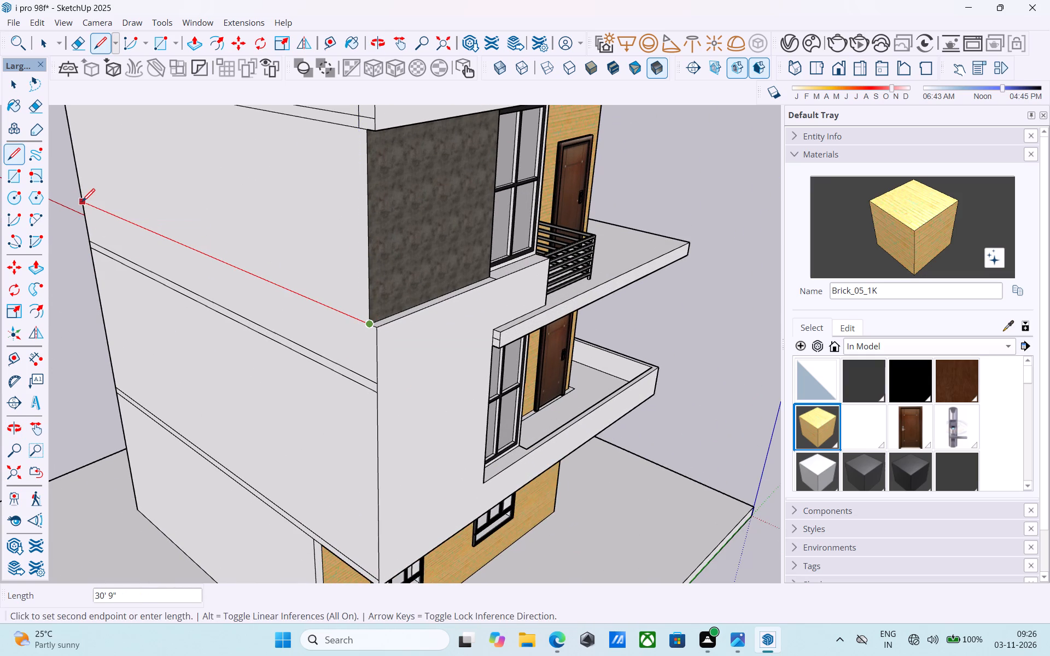
click(82, 203)
scroll(247, 293, down, 10)
shift+middle_drag(269, 315, 336, 384)
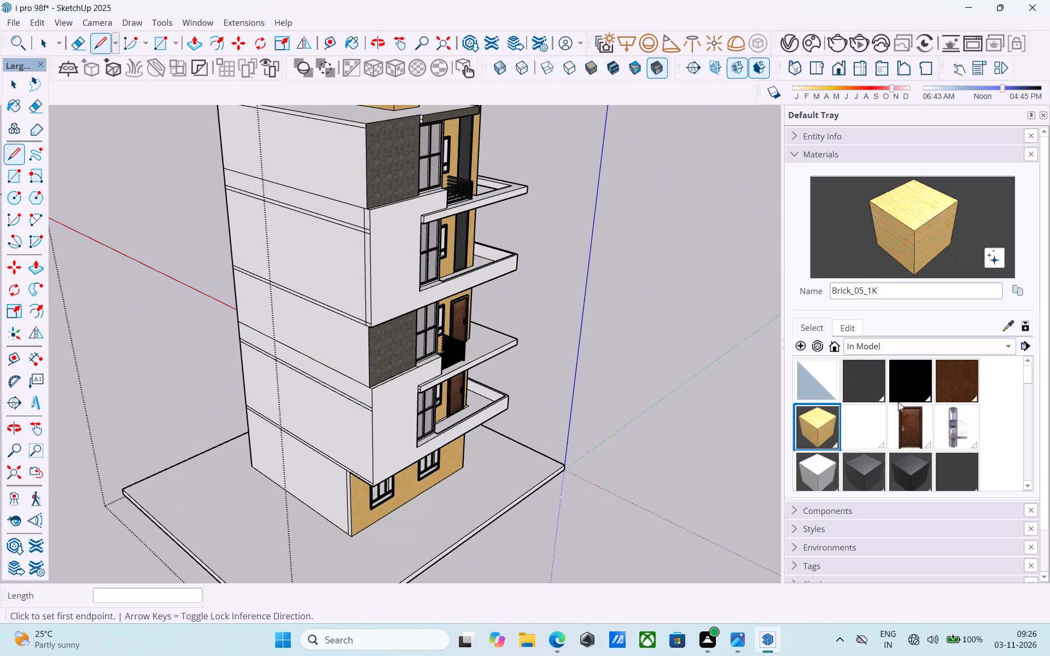
Paint the second-floor and top-floor bands of the side wall with the Plaster_06_1K material.
scroll(905, 406, down, 4)
click(868, 419)
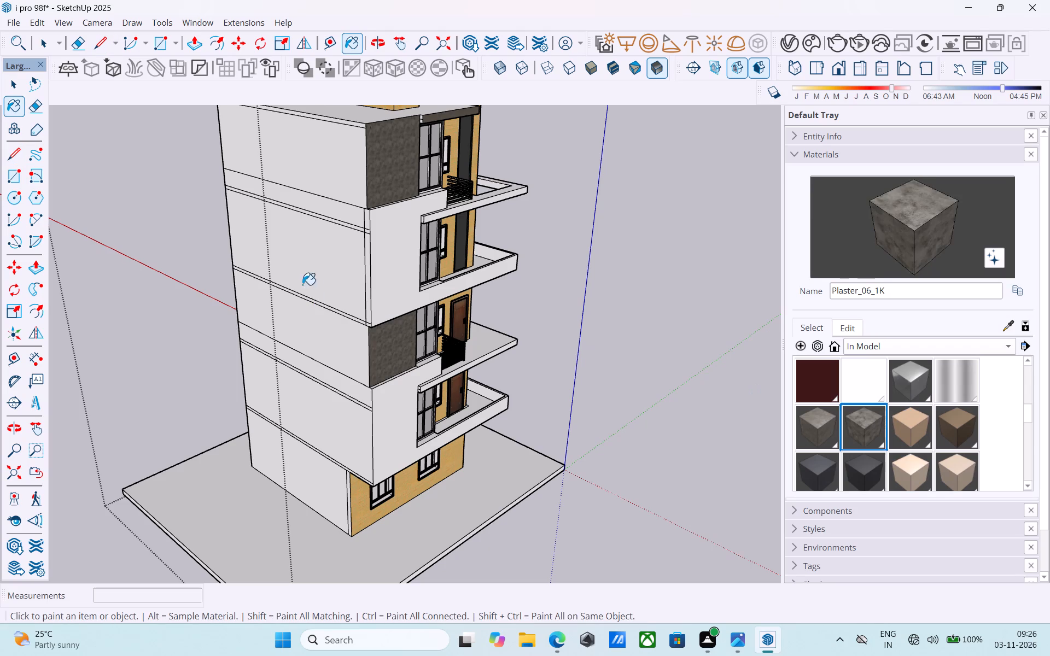
click(358, 342)
middle_drag(327, 281, 356, 368)
click(349, 280)
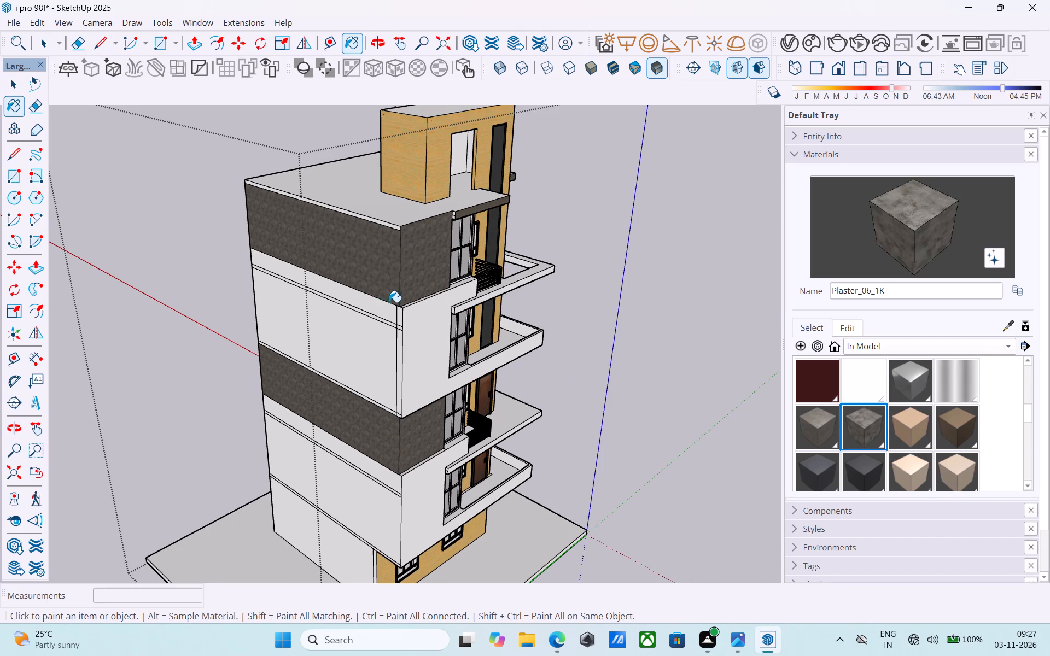
Draw a 30' 3" line across the rear wall, continuing from the base of the side wall's second-floor grey band.
shift+middle_drag(412, 338, 968, 314)
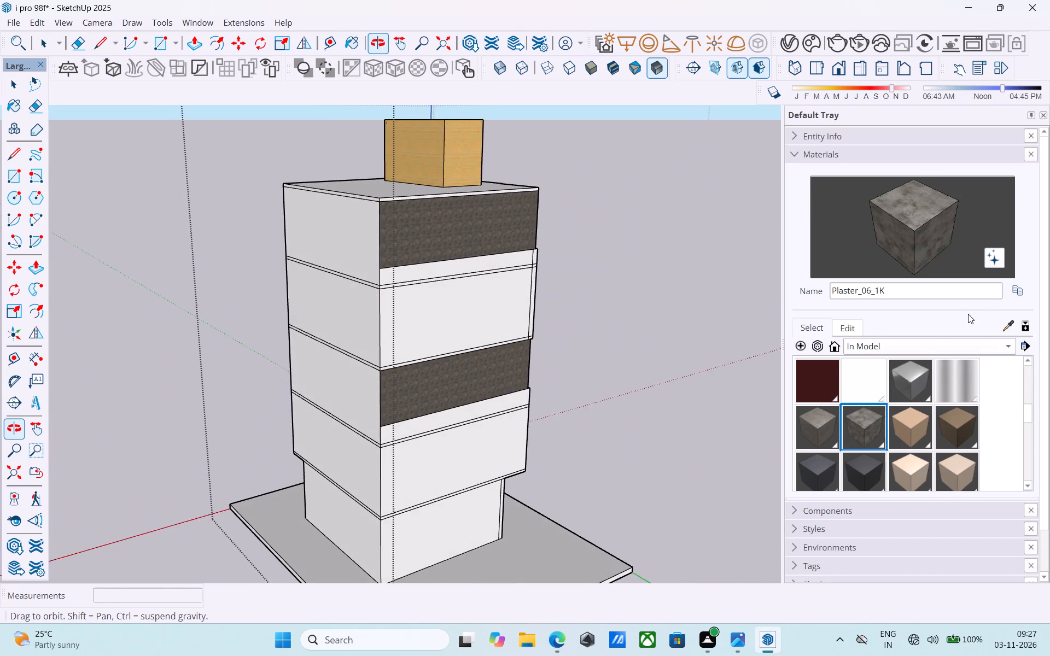
shift+middle_drag(968, 314, 973, 313)
shift+middle_drag(663, 386, 651, 405)
key(l)
scroll(352, 447, up, 4)
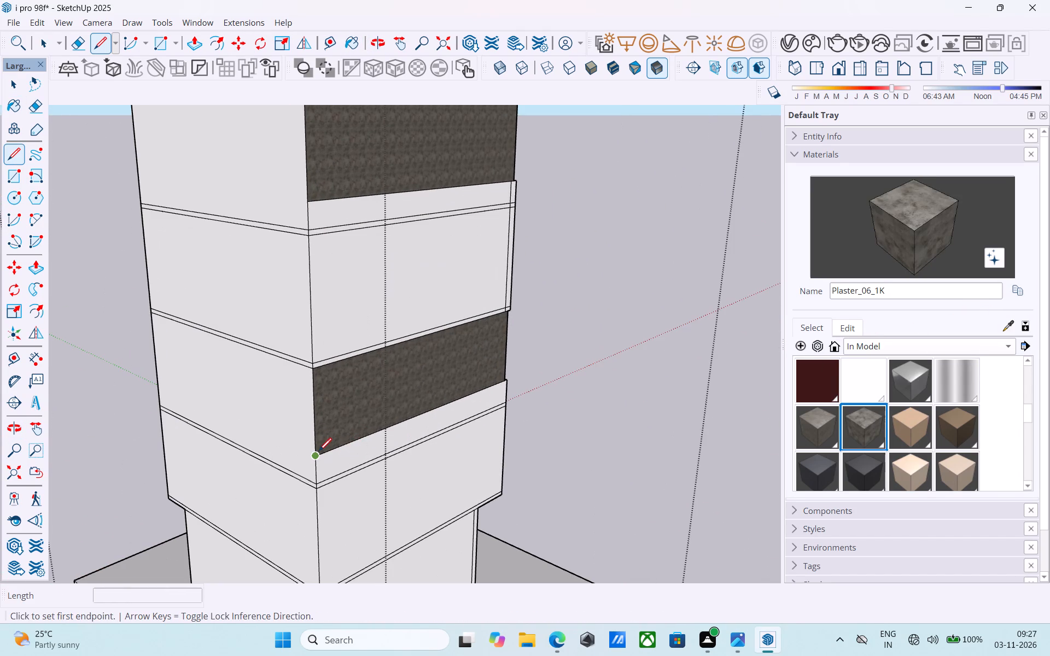
click(319, 452)
click(154, 380)
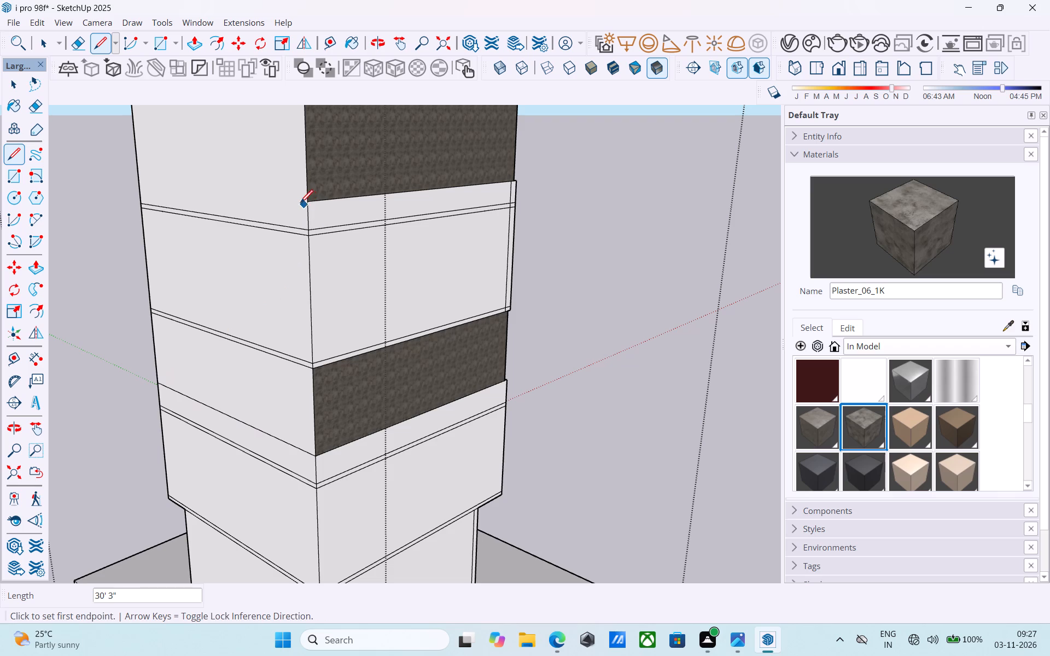
Draw a line across the rear wall from the base of the top-floor grey band to the far edge.
click(298, 204)
key(l)
click(311, 203)
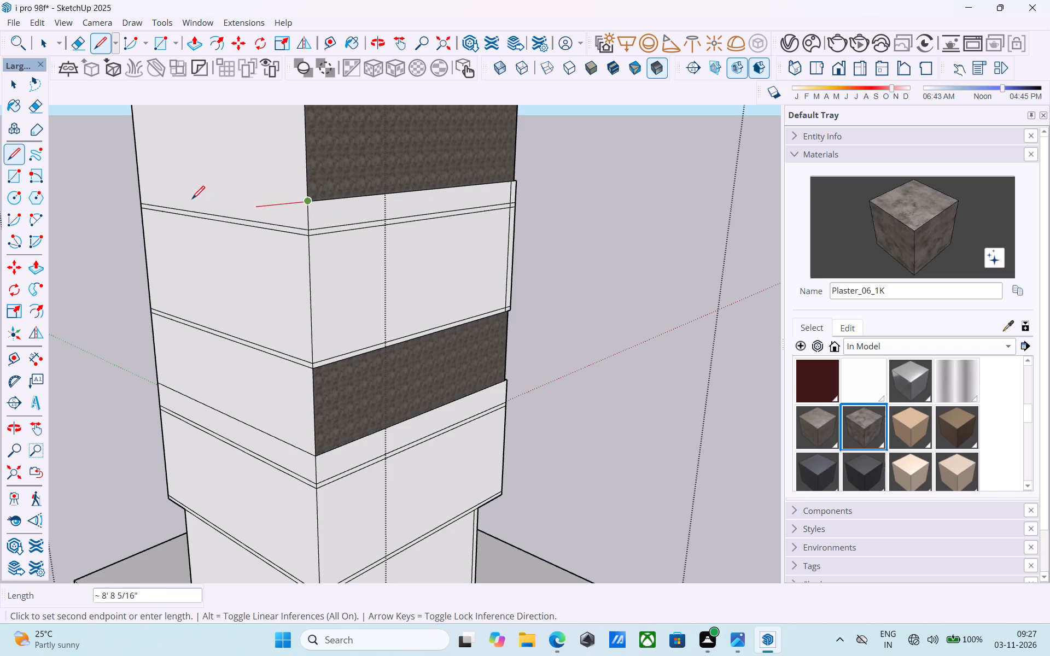
click(140, 175)
Paint the top-floor and second-floor bands of the rear wall with Plaster_06_1K.
click(912, 206)
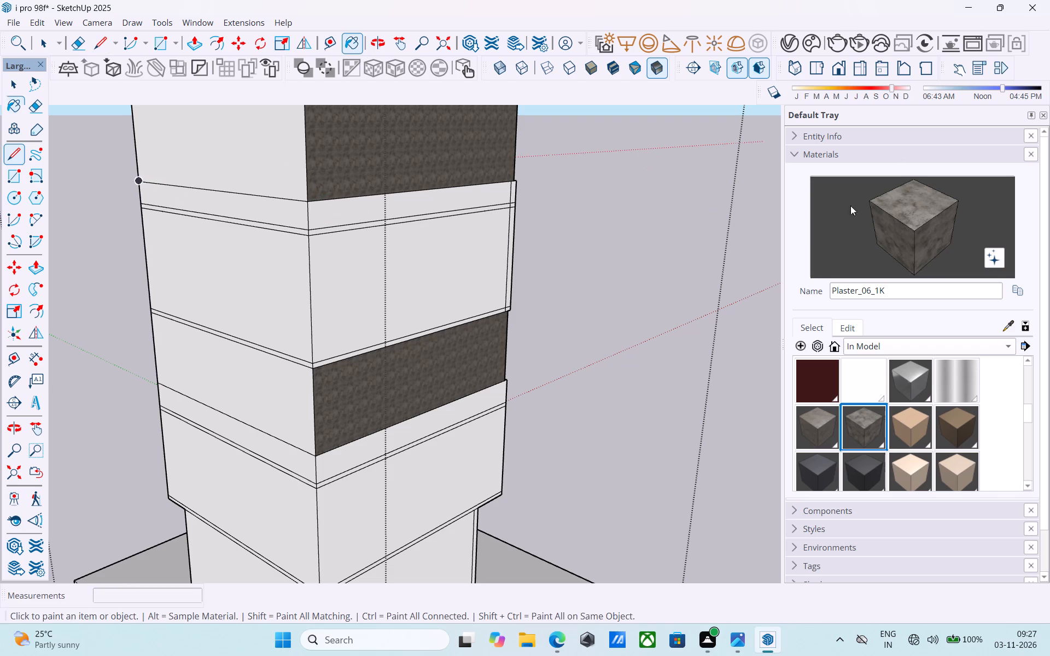
click(284, 166)
click(300, 378)
Erase the double horizontal lines and the vertical strip line at the front corner on the side wall's upper white band.
scroll(299, 382, down, 6)
middle_drag(297, 383, 282, 387)
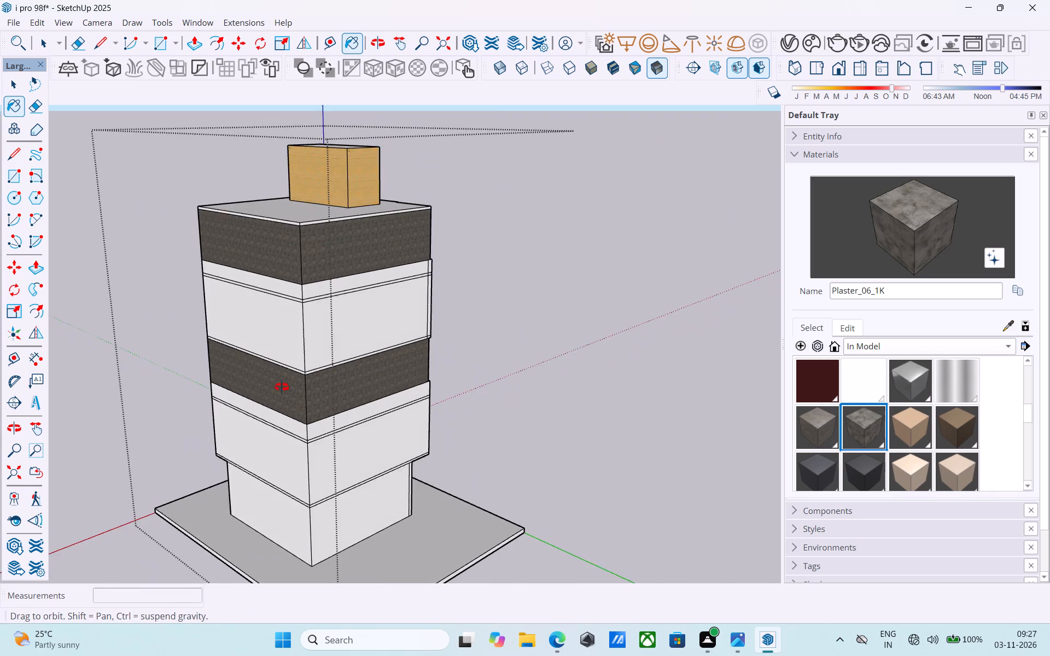
middle_drag(282, 387, 0, 409)
middle_drag(482, 378, 269, 360)
scroll(354, 270, up, 2)
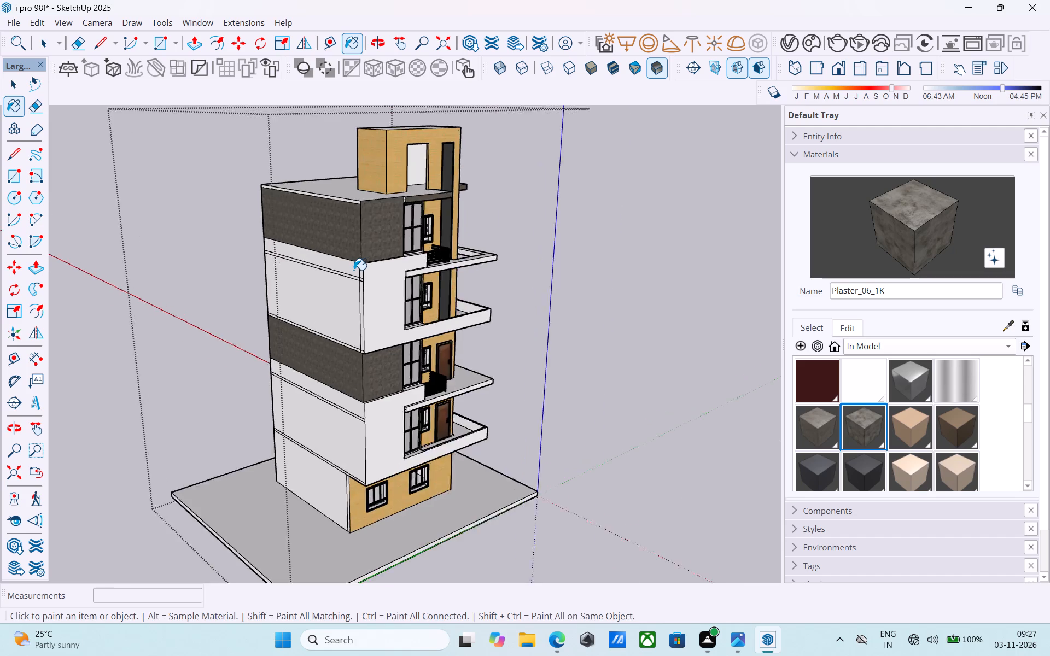
scroll(354, 270, up, 9)
key(e)
drag(367, 272, 359, 272)
drag(351, 274, 363, 339)
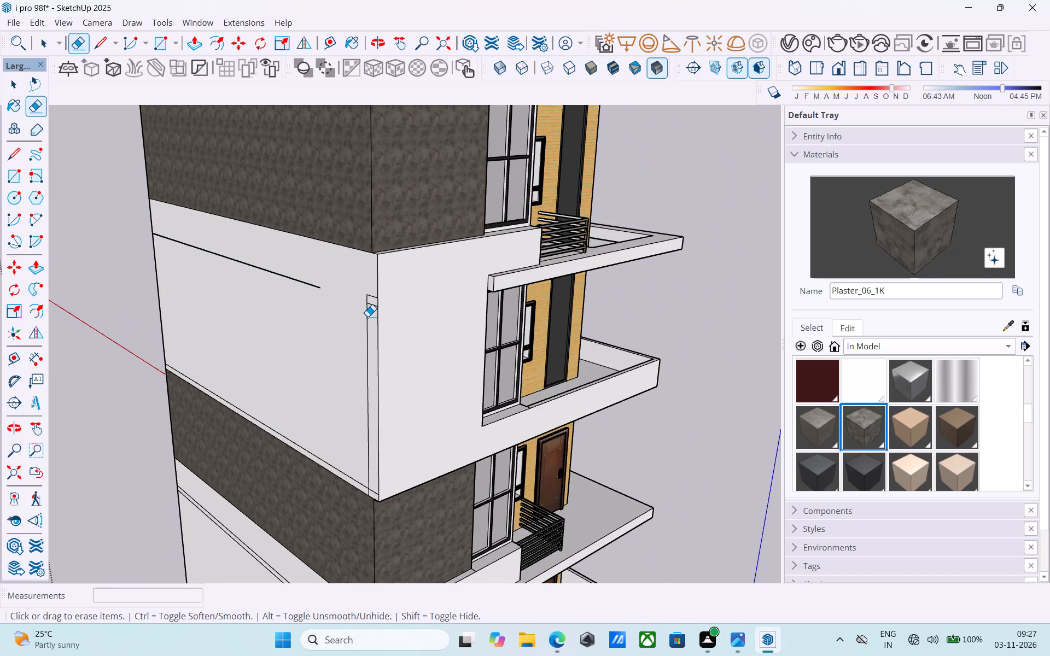
drag(367, 316, 359, 309)
drag(370, 297, 369, 312)
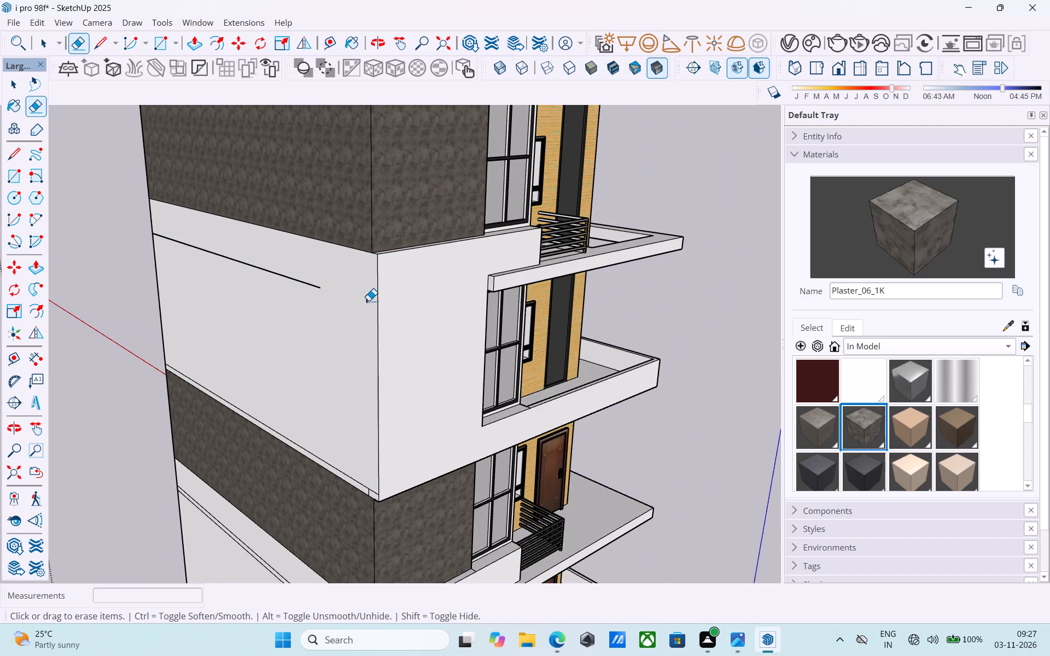
click(369, 300)
drag(330, 298, 310, 286)
drag(321, 293, 323, 276)
scroll(170, 244, up, 8)
click(142, 226)
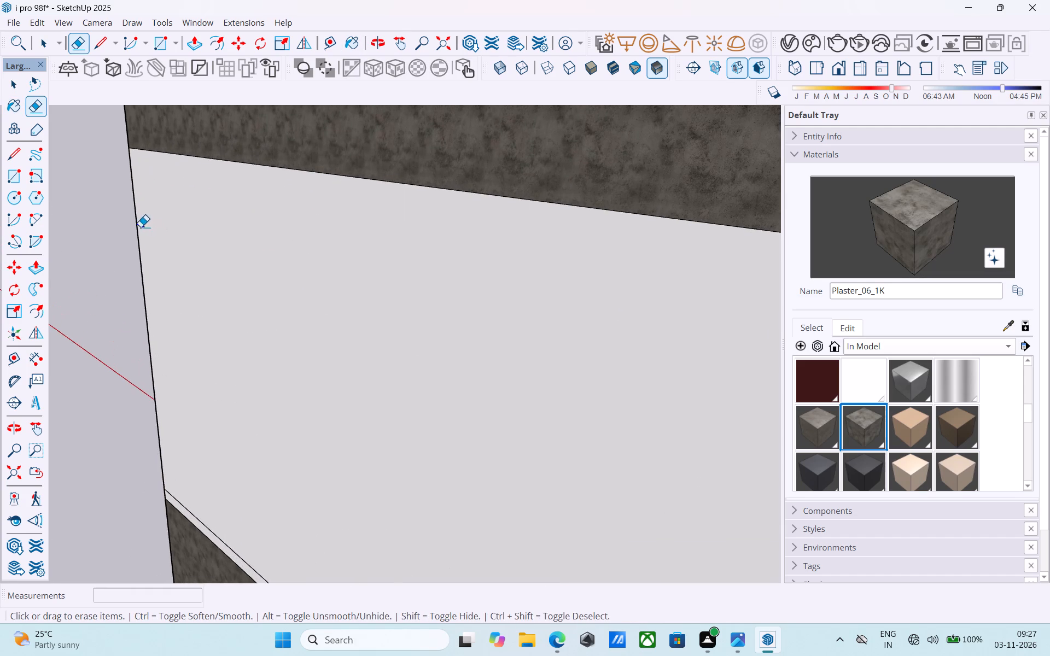
Erase the thin strip line and short corner edge along the bottom of the side wall's upper white band.
scroll(168, 242, down, 12)
scroll(334, 418, up, 12)
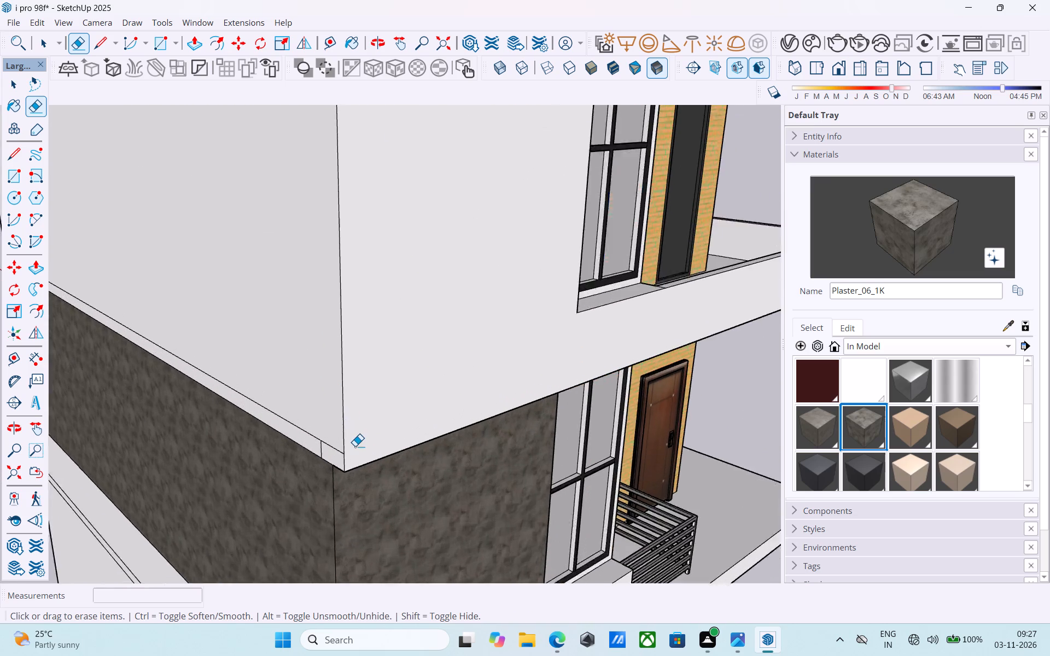
scroll(355, 446, up, 5)
drag(307, 453, 282, 439)
drag(315, 439, 308, 444)
scroll(316, 406, down, 4)
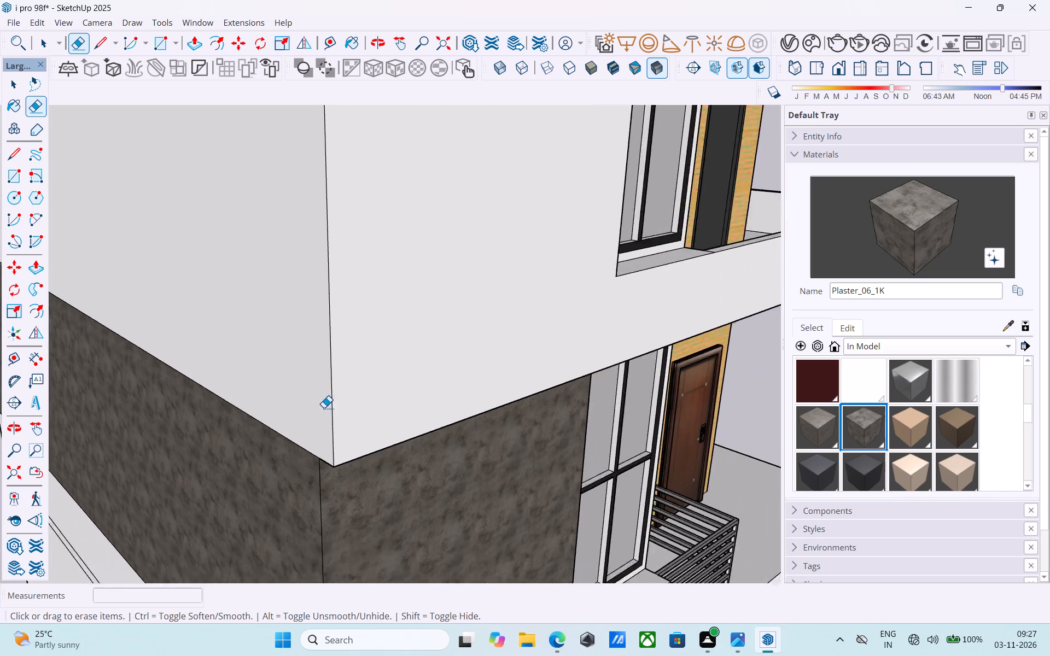
Erase the double horizontal lines and the bottom strip line on the side wall's lower white band.
scroll(324, 408, down, 17)
shift+middle_drag(347, 395, 387, 236)
scroll(383, 383, up, 6)
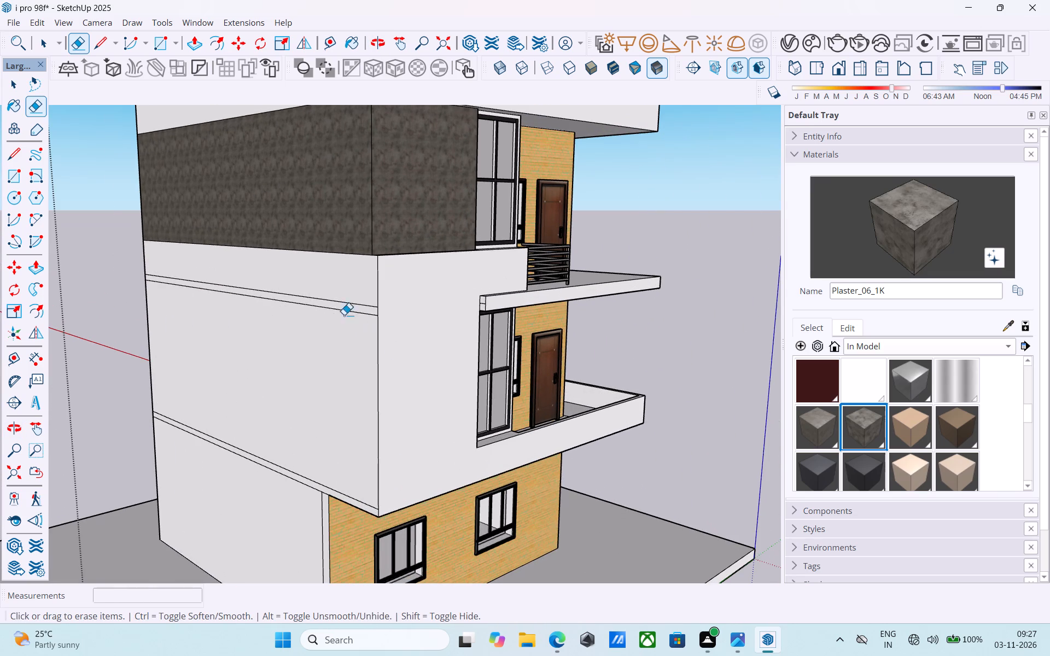
drag(337, 307, 337, 327)
drag(343, 298, 335, 324)
scroll(202, 321, up, 11)
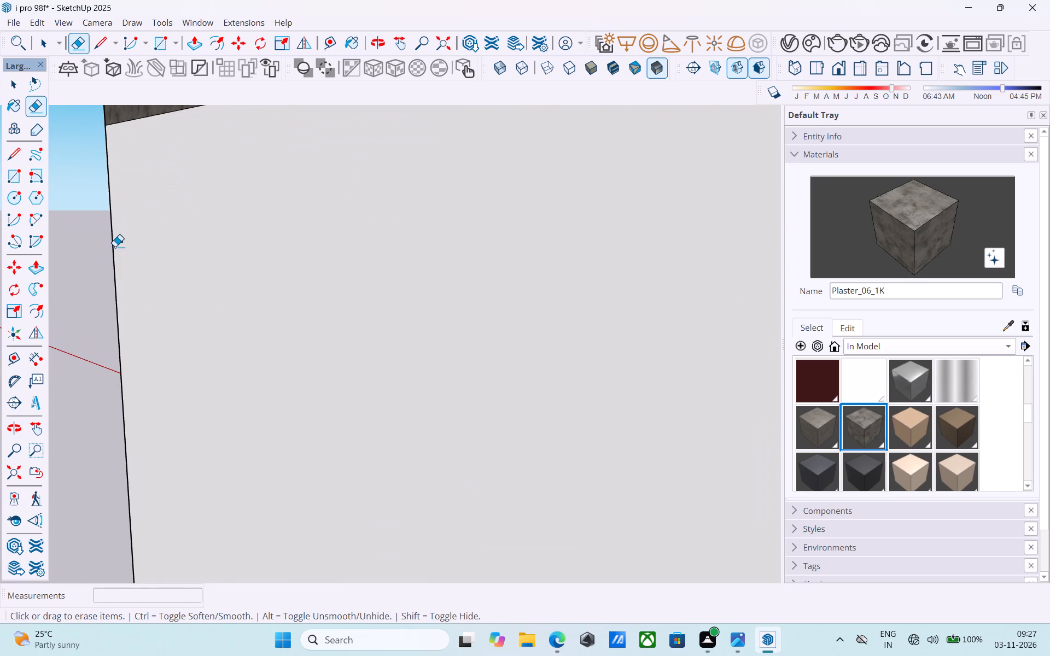
drag(117, 244, 123, 241)
scroll(129, 240, down, 20)
scroll(129, 240, down, 1)
shift+middle_drag(193, 295, 210, 297)
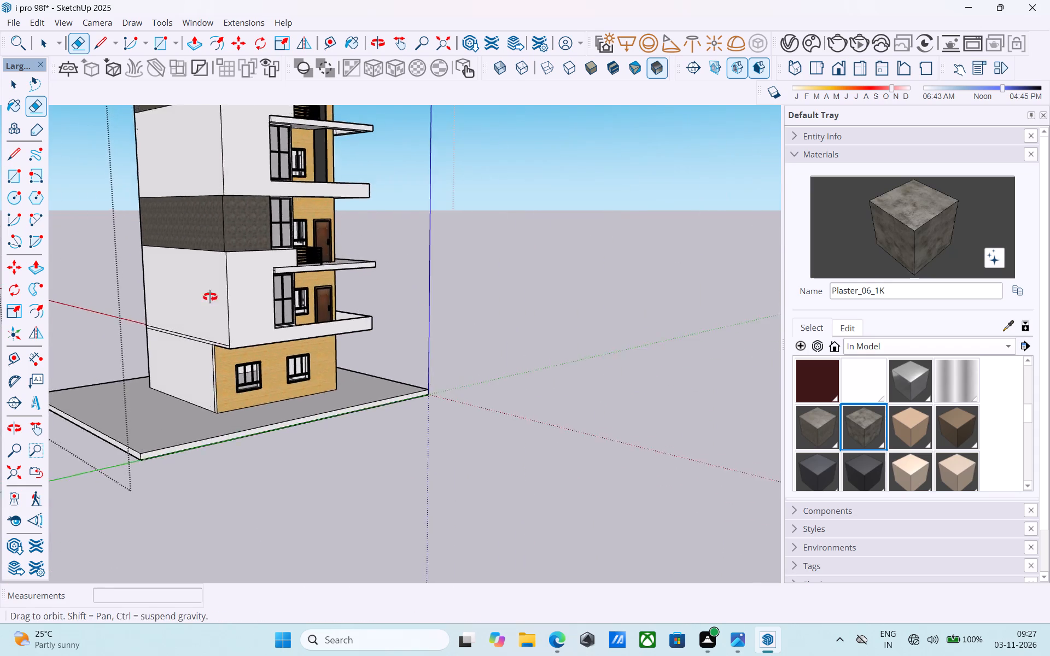
shift+middle_drag(210, 297, 237, 281)
scroll(227, 289, up, 14)
click(230, 340)
scroll(231, 318, down, 9)
Erase the two horizontal floor lines across the rear wall's lower white band.
shift+middle_drag(238, 323, 397, 395)
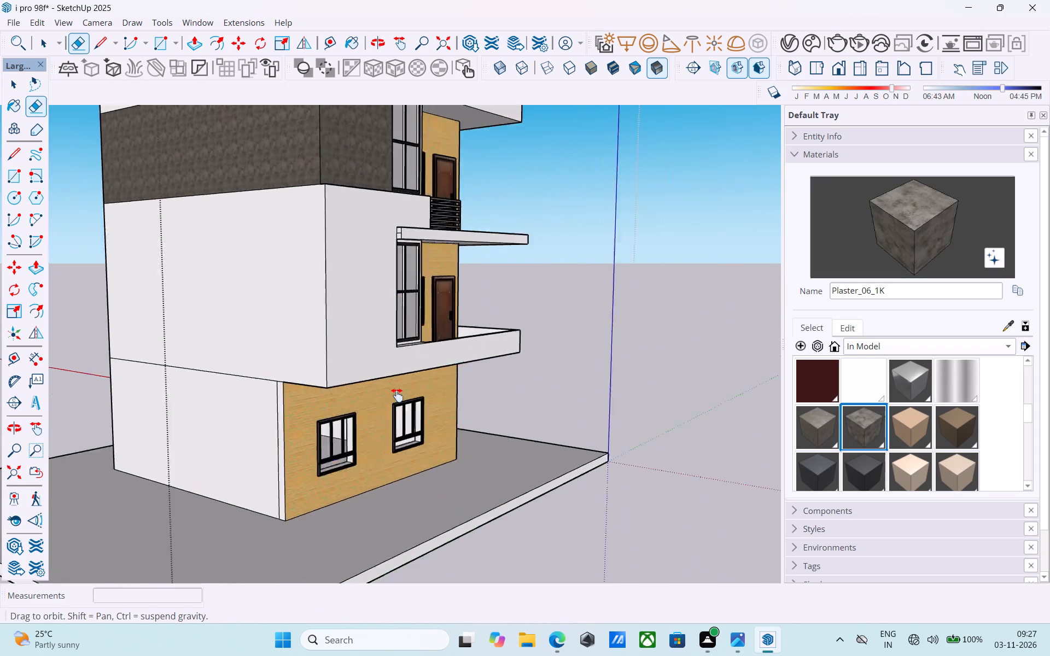
shift+middle_drag(397, 395, 895, 494)
scroll(472, 388, up, 5)
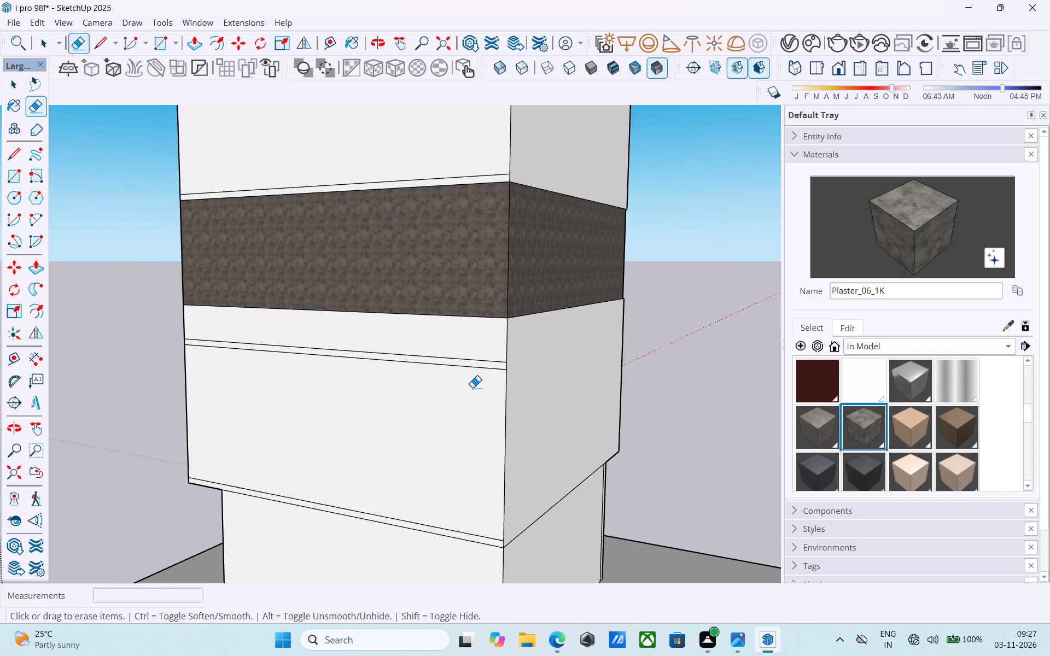
shift+middle_drag(472, 388, 823, 345)
scroll(573, 340, down, 4)
scroll(572, 341, up, 1)
scroll(572, 341, down, 2)
scroll(401, 371, up, 4)
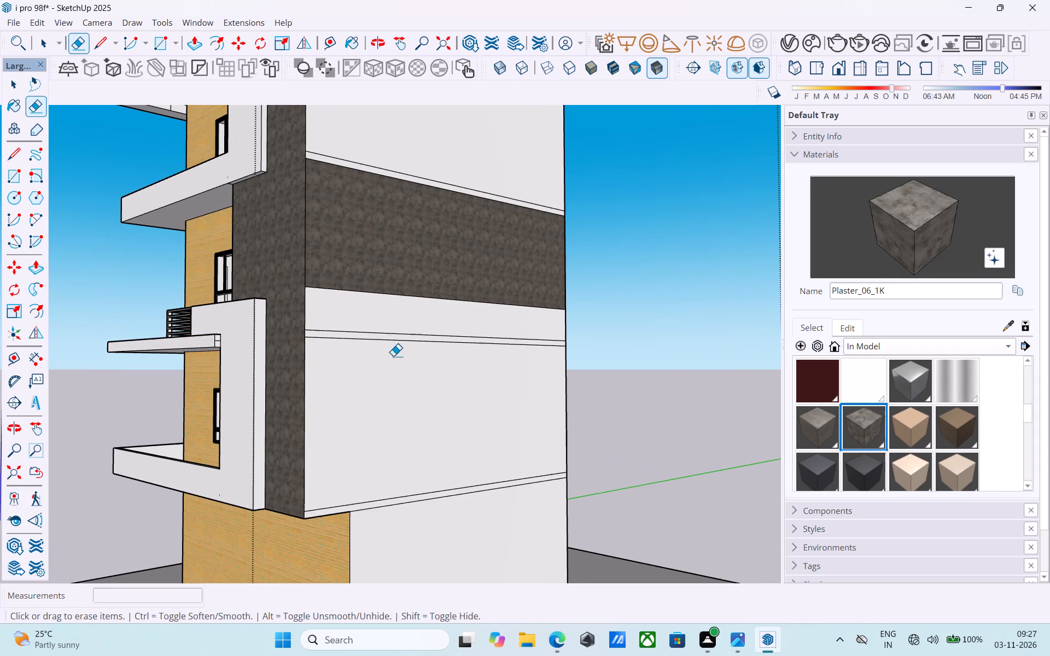
drag(365, 325, 370, 364)
drag(314, 337, 317, 346)
scroll(441, 321, down, 3)
middle_drag(455, 328, 413, 334)
scroll(318, 360, up, 8)
drag(361, 322, 355, 319)
drag(366, 316, 355, 318)
click(355, 318)
Push/Pull the side wall's lower white band outward 6".
scroll(418, 324, down, 4)
middle_drag(437, 327, 87, 425)
scroll(122, 409, down, 5)
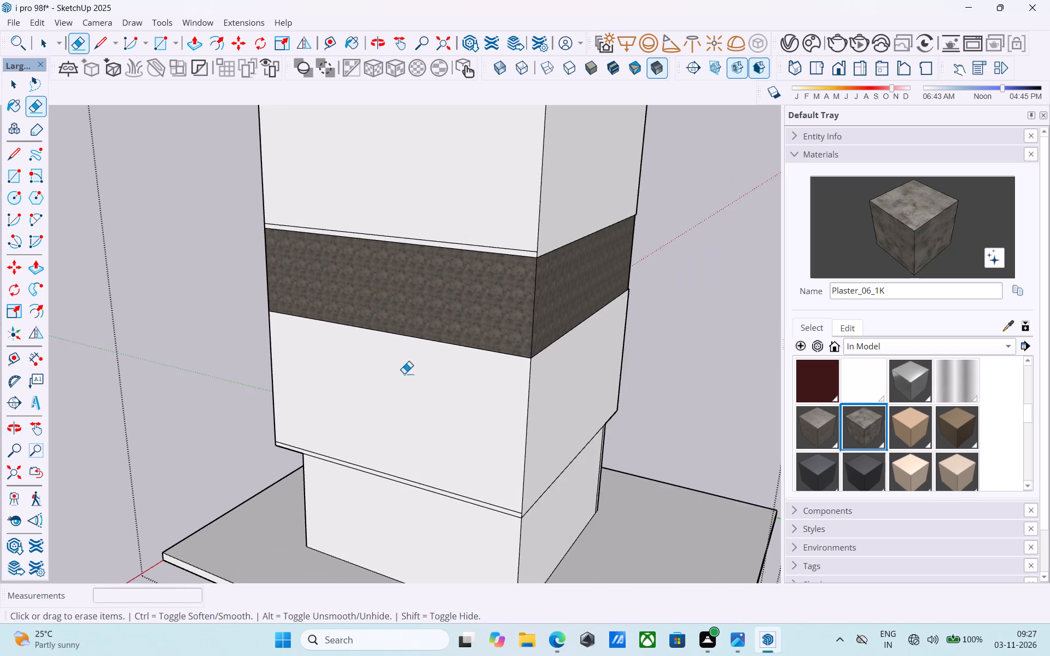
middle_drag(406, 373, 41, 455)
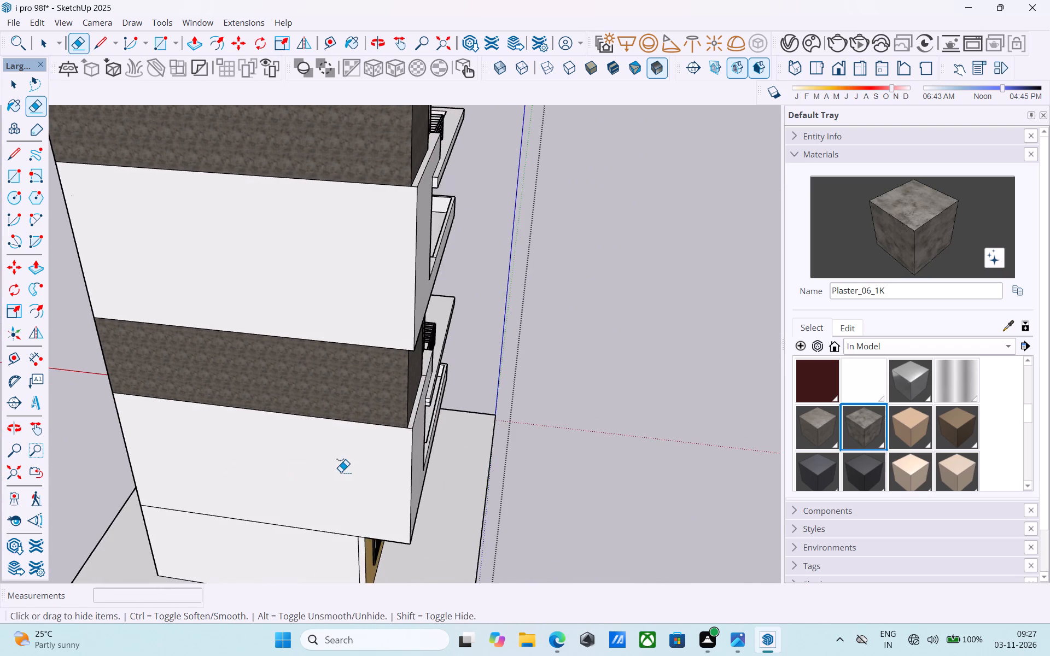
scroll(341, 472, up, 5)
key(space)
click(341, 471)
key(p)
click(346, 465)
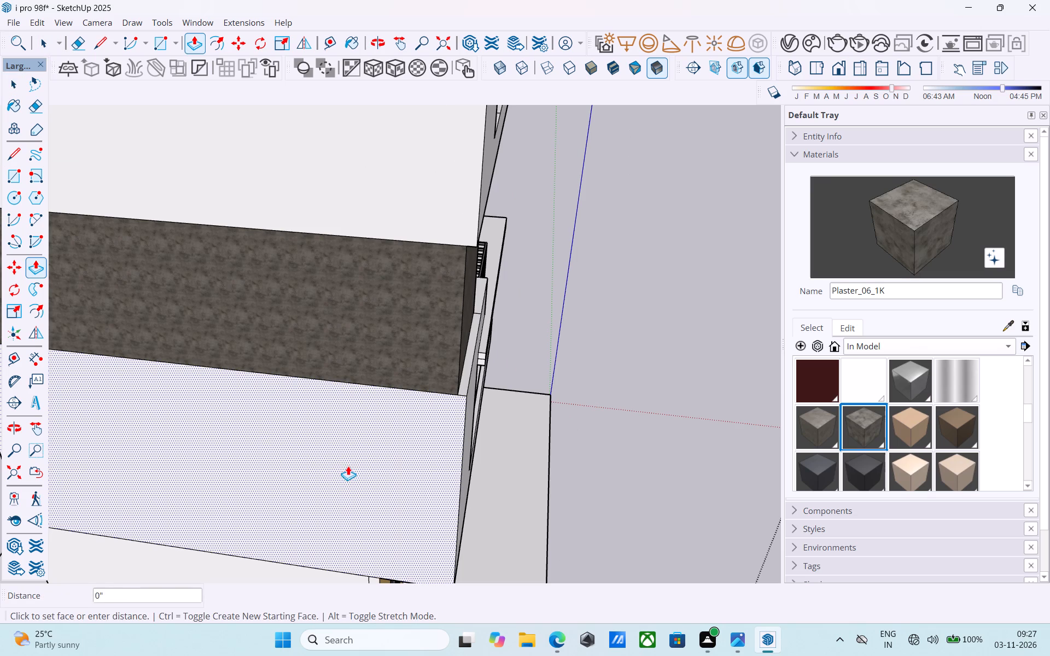
text(6")
key(Return)
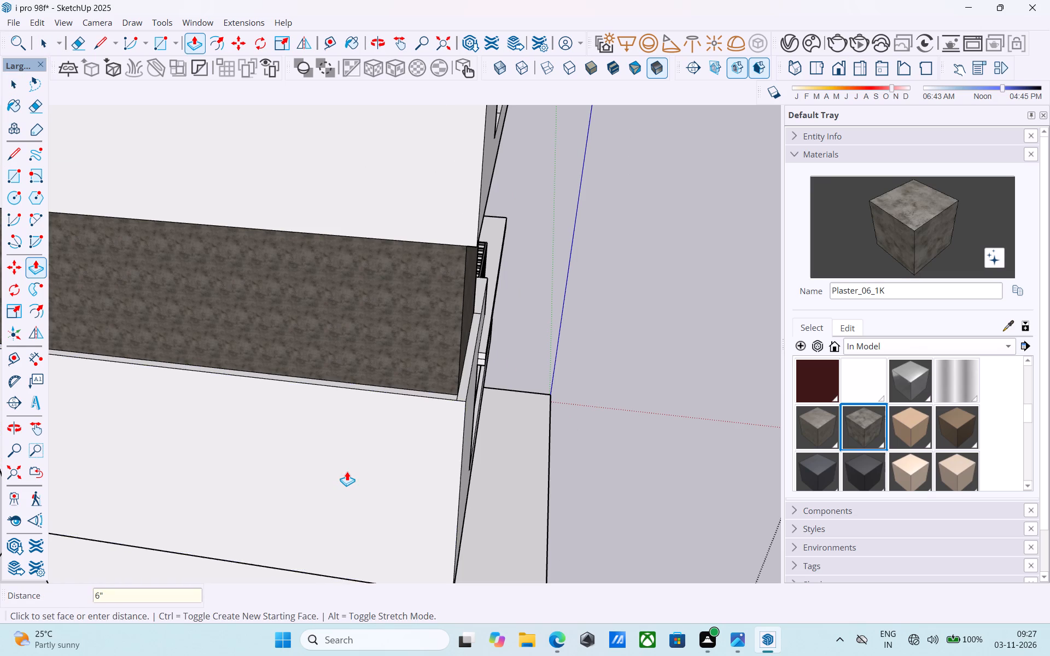
Push/Pull the rear wall's lower white band outward by the same 6" distance.
scroll(347, 471, down, 7)
middle_drag(347, 471, 563, 440)
double_click(424, 410)
Push/Pull the side wall's upper white band outward by the same 6" distance.
scroll(424, 410, down, 3)
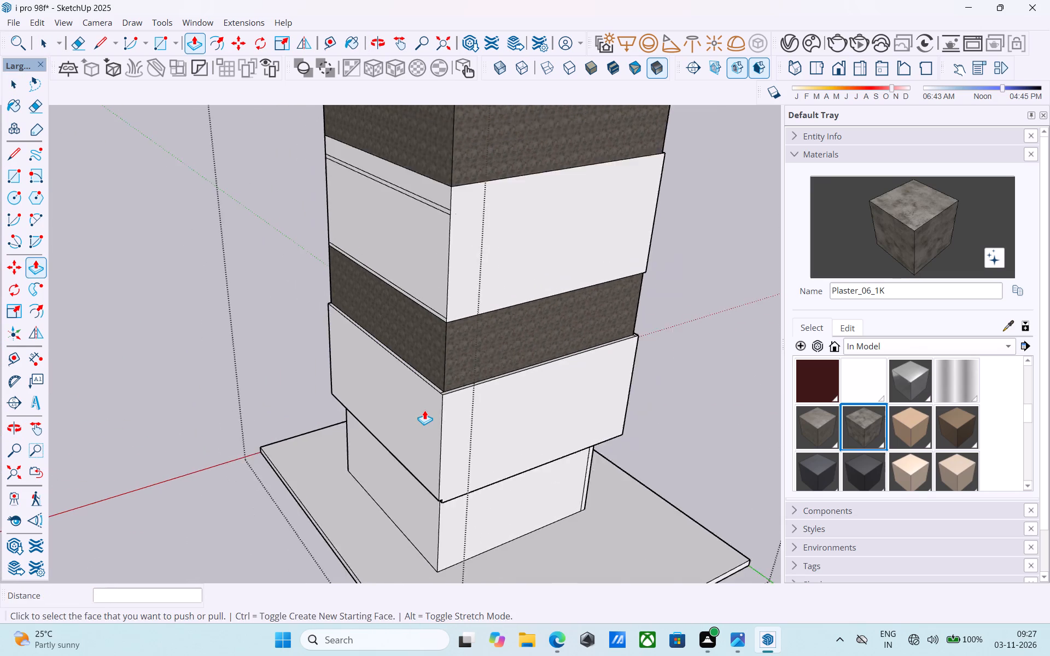
scroll(424, 410, down, 1)
middle_drag(424, 410, 408, 505)
shift+middle_drag(549, 373, 556, 351)
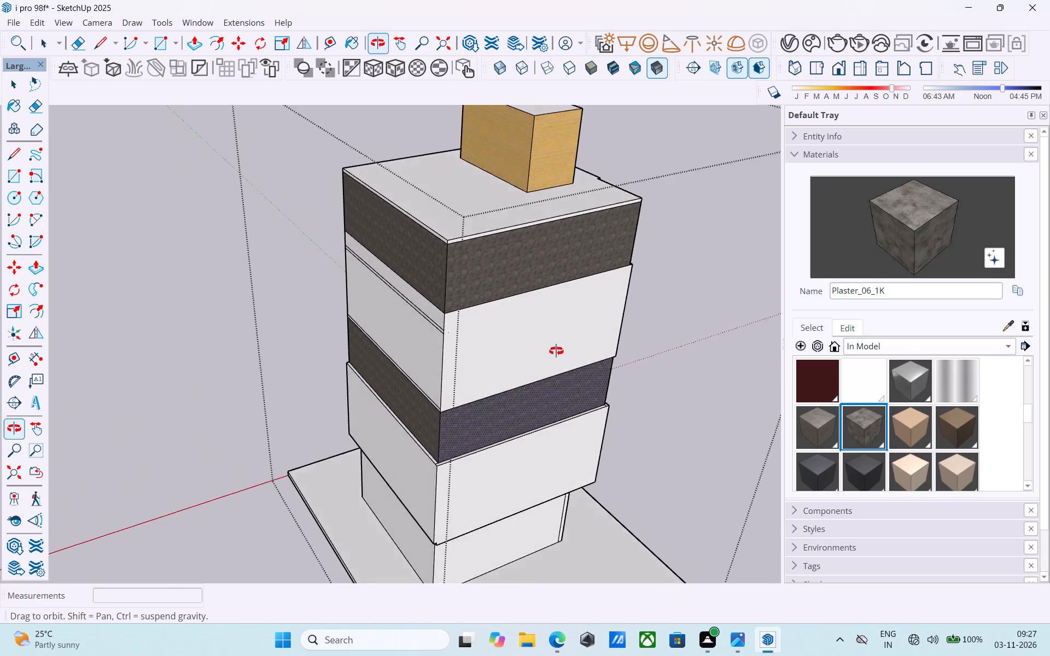
shift+middle_drag(556, 351, 229, 407)
scroll(388, 474, up, 5)
double_click(388, 459)
Erase the two horizontal floor lines across the rear wall's upper white band.
scroll(388, 459, down, 2)
shift+middle_drag(354, 446, 775, 403)
scroll(354, 446, down, 1)
middle_drag(378, 404, 505, 399)
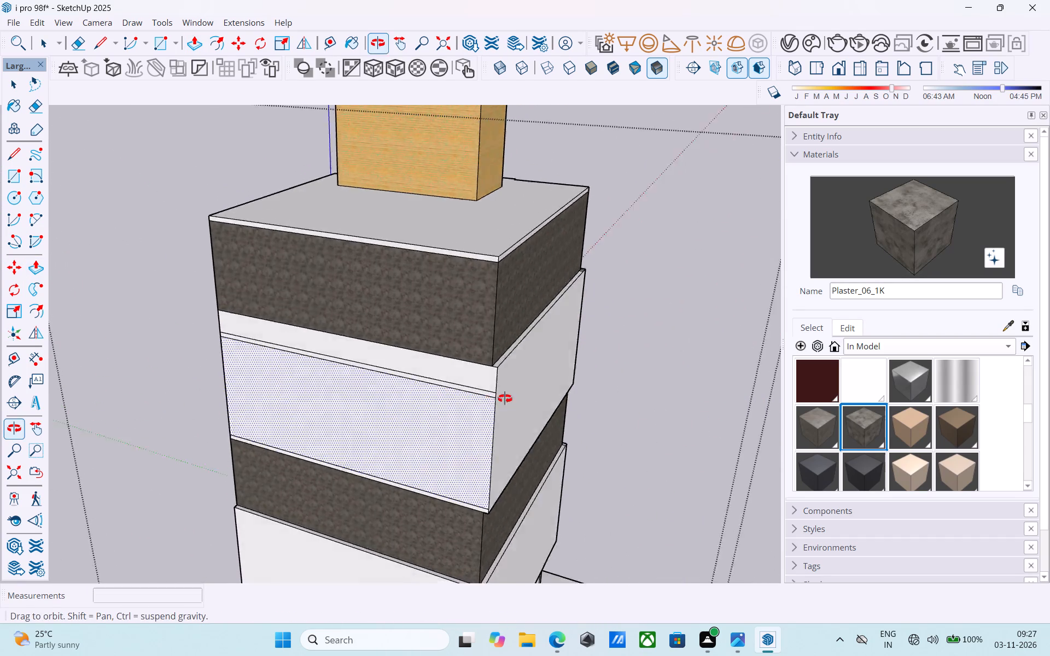
middle_drag(505, 399, 602, 376)
key(e)
middle_drag(294, 362, 462, 355)
scroll(369, 349, up, 5)
drag(354, 347, 377, 388)
drag(439, 356, 449, 377)
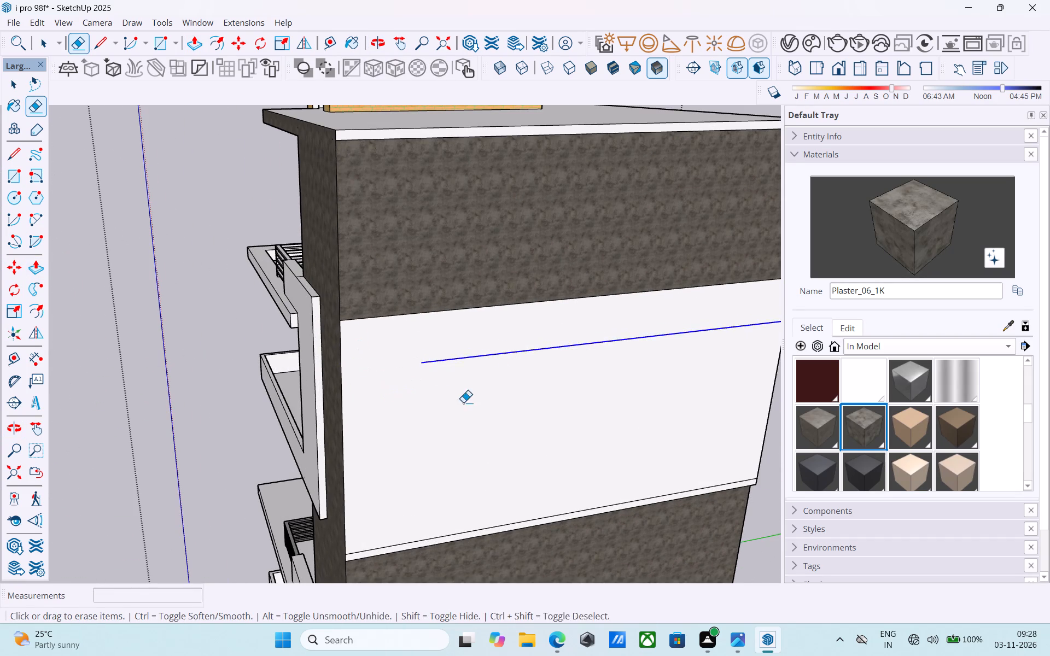
Push/Pull the rear wall's upper white band outward by the same 6" distance.
middle_drag(503, 365, 136, 366)
scroll(44, 366, down, 6)
scroll(160, 390, down, 11)
scroll(322, 453, up, 6)
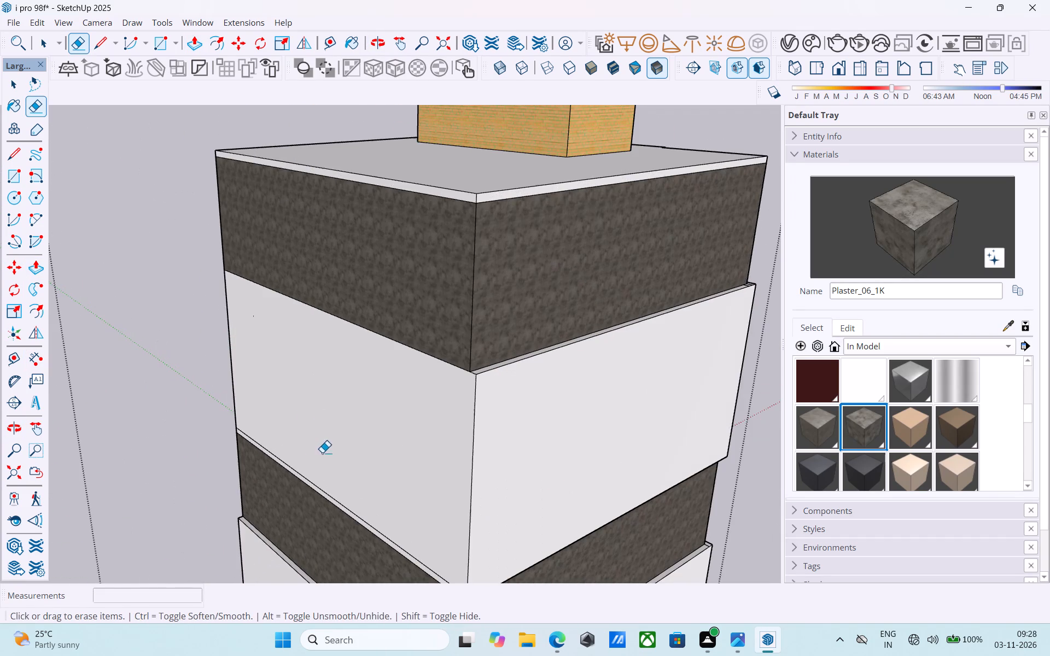
key(space)
click(383, 452)
scroll(385, 452, up, 4)
key(p)
double_click(385, 452)
key(space)
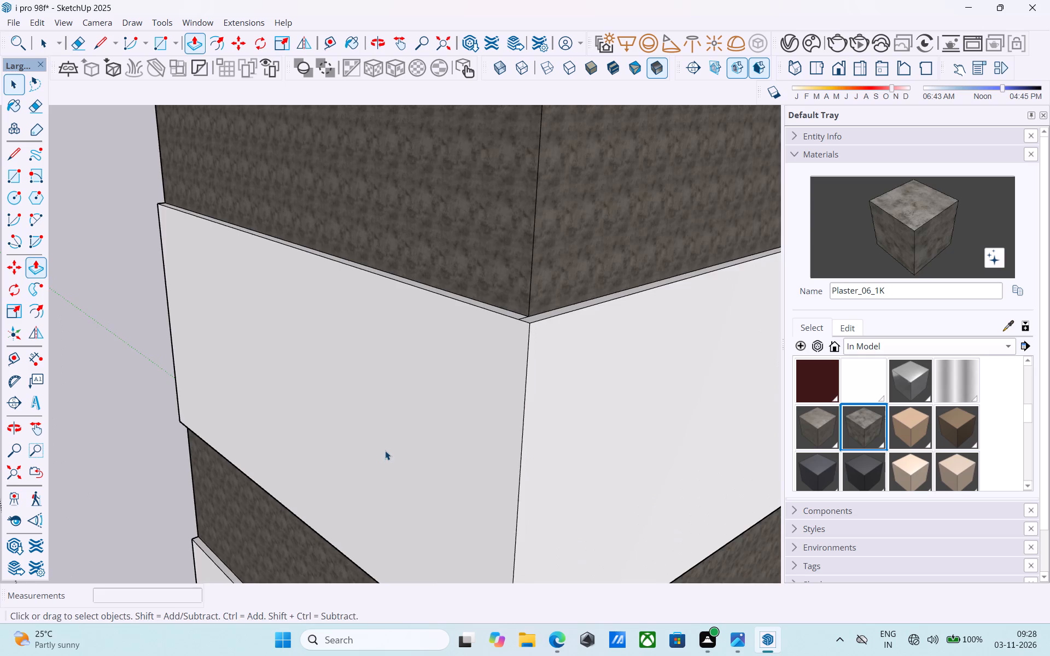
Erase the leftover edges on the upper white band's ledge at both corners of the side wall.
scroll(385, 449, down, 6)
middle_drag(374, 442, 326, 496)
key(e)
scroll(437, 423, up, 10)
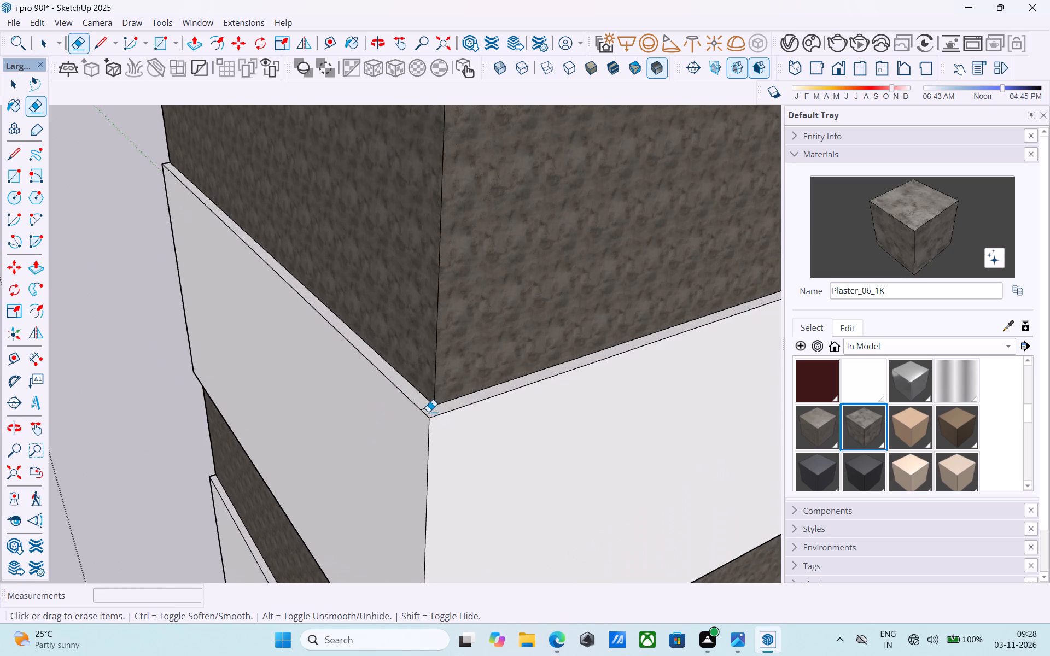
scroll(428, 412, up, 2)
drag(425, 408, 419, 405)
scroll(237, 396, down, 14)
scroll(468, 344, up, 2)
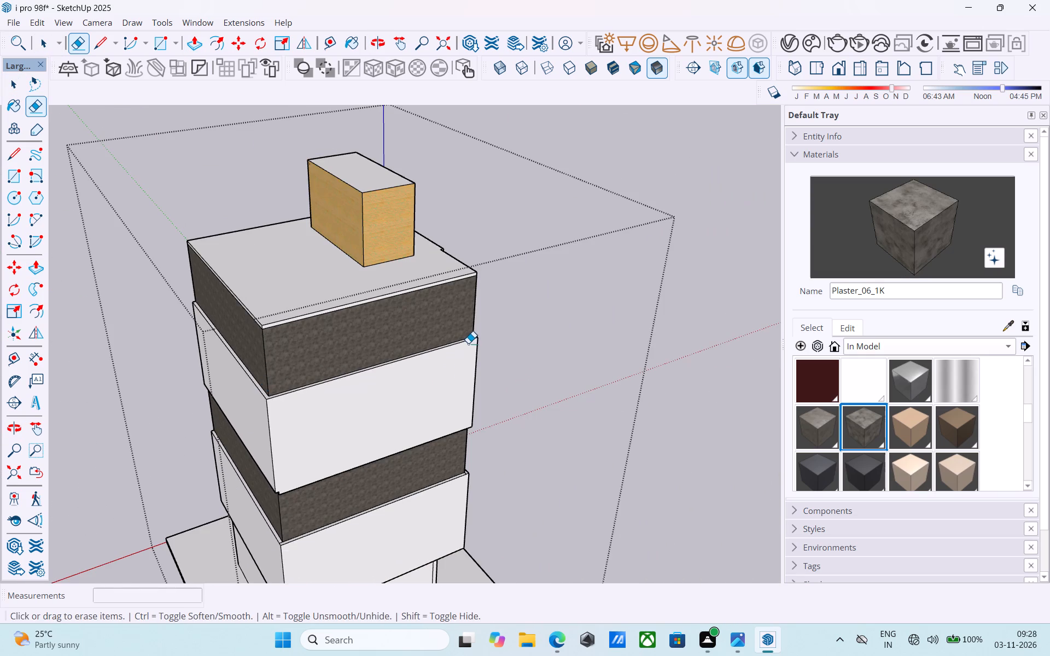
scroll(468, 343, up, 20)
scroll(468, 343, up, 1)
drag(471, 358, 485, 358)
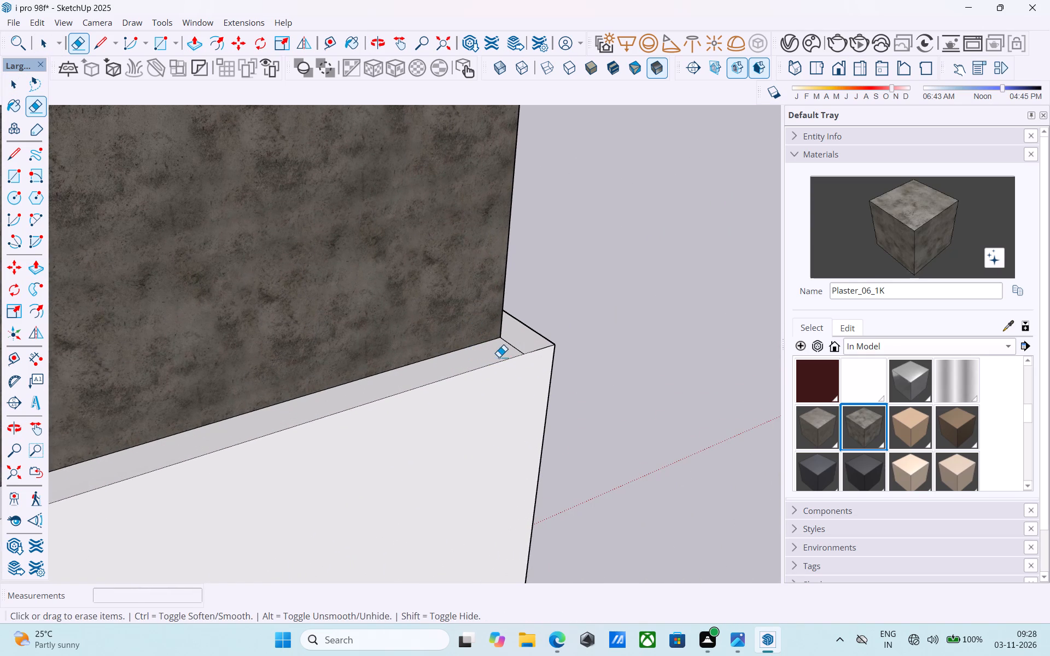
drag(500, 356, 515, 350)
scroll(509, 344, down, 13)
middle_drag(504, 349, 482, 337)
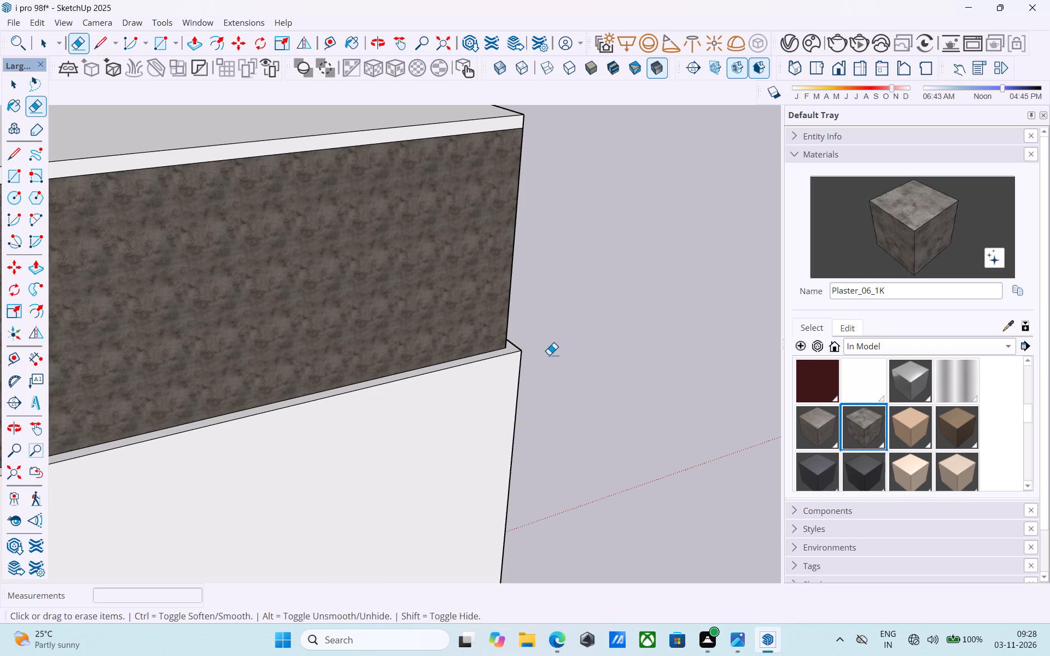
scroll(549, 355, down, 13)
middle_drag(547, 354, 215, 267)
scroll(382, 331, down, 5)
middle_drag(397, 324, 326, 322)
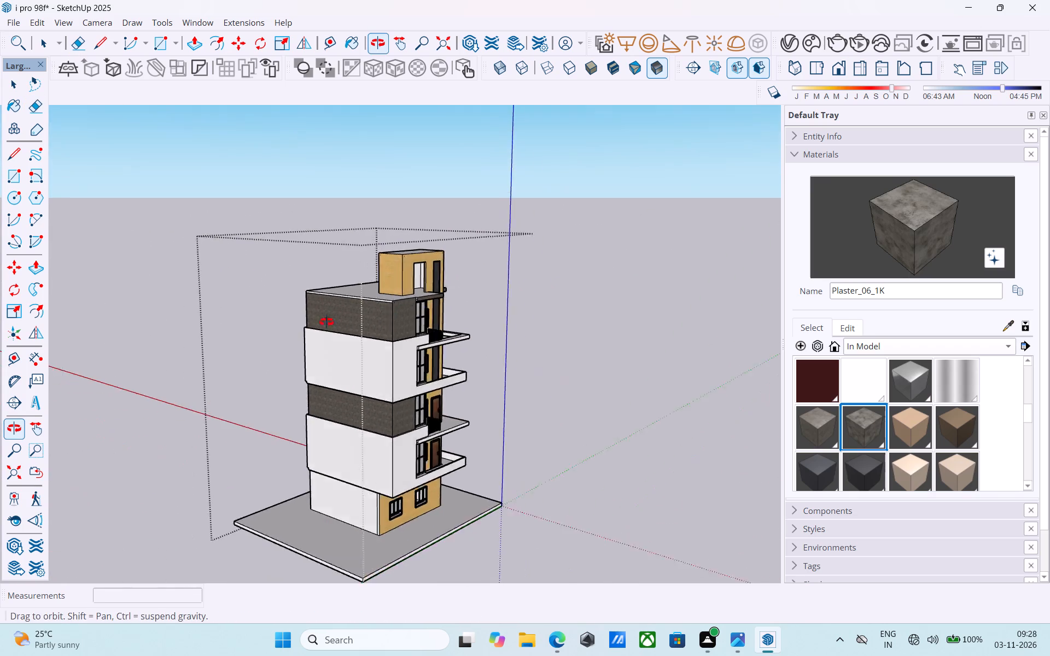
Inspect the grey plaster and white bands around all sides of the building for leftover geometry.
middle_drag(326, 322, 132, 300)
middle_drag(295, 393, 7, 358)
middle_drag(349, 373, 125, 388)
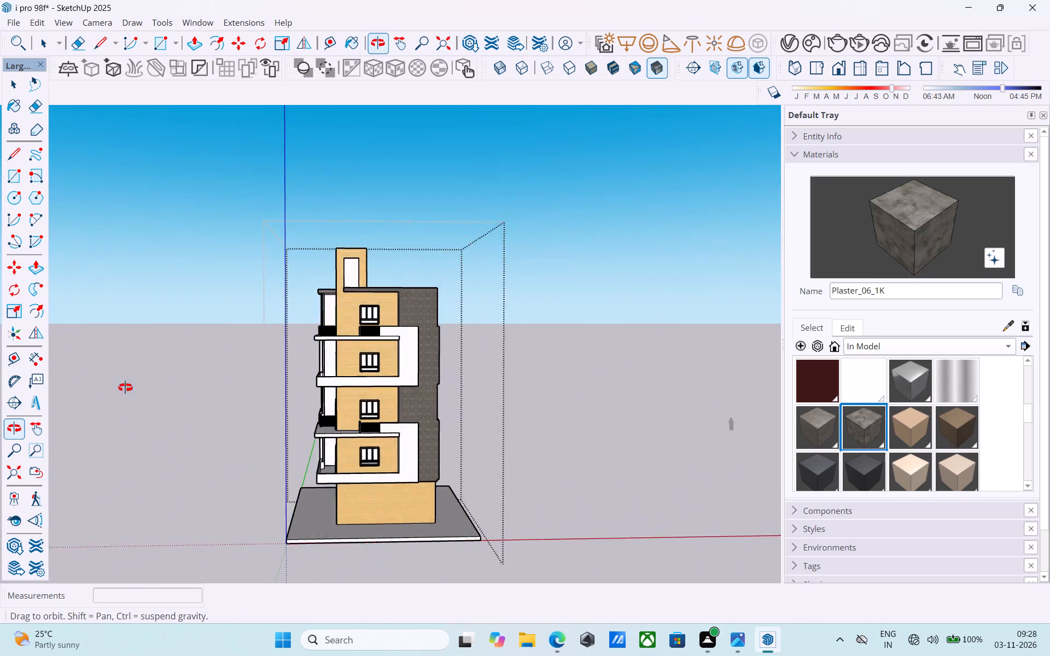
middle_drag(125, 388, 1049, 497)
middle_drag(655, 478, 1049, 378)
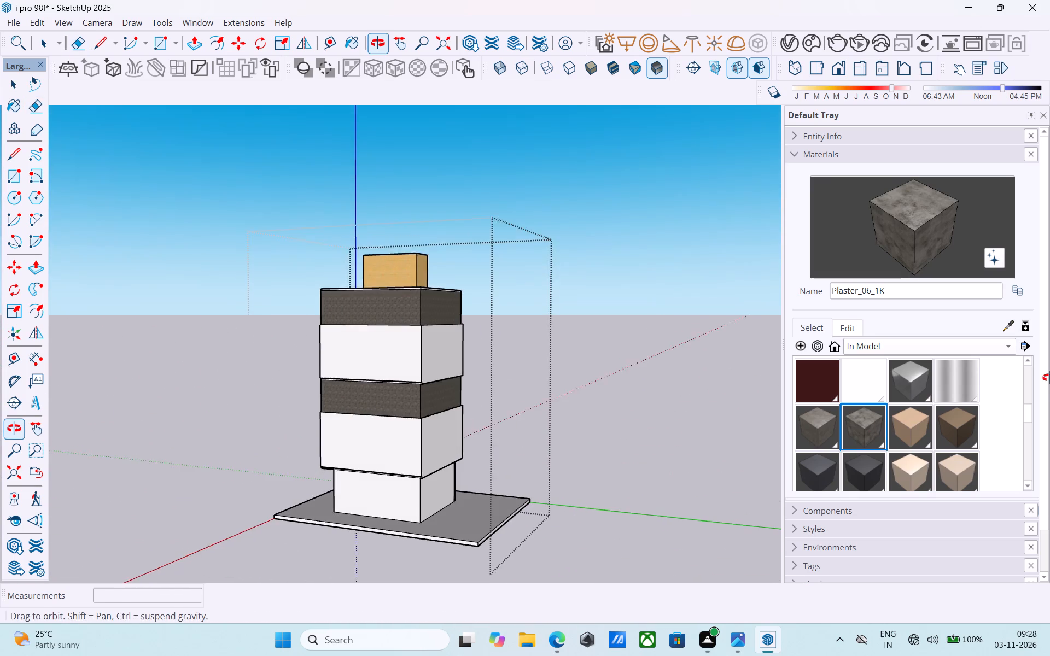
middle_drag(1049, 378, 1049, 385)
middle_drag(414, 379, 930, 381)
scroll(444, 399, down, 1)
middle_drag(436, 396, 406, 382)
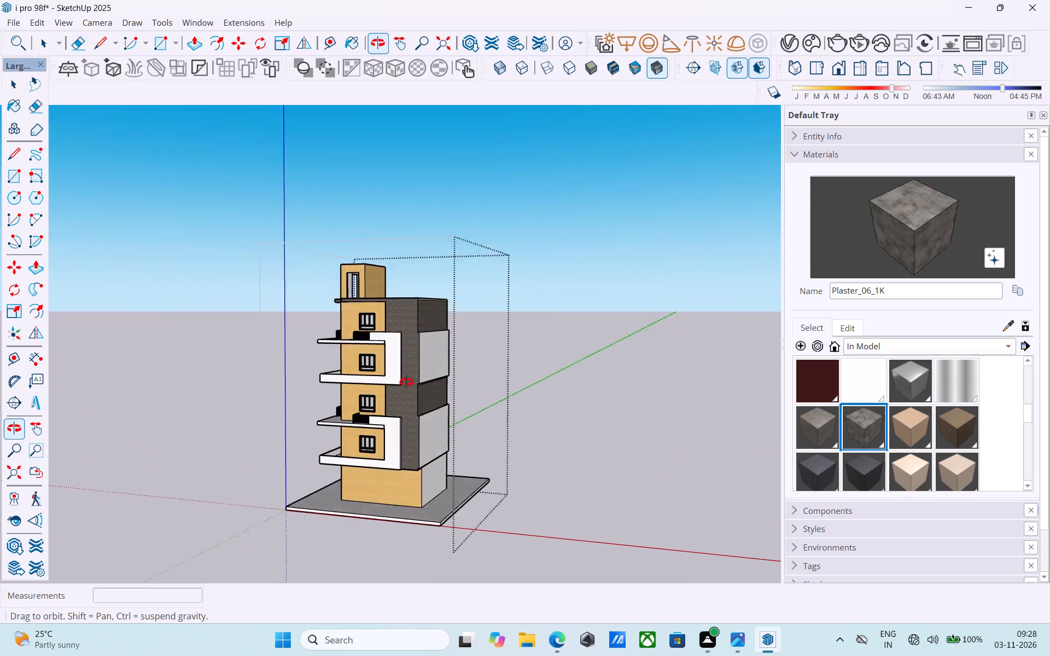
middle_drag(406, 382, 1, 429)
Push/Pull the narrow recessed strip beneath the lower white band outward by the previous distance, flush with the band.
scroll(196, 493, up, 8)
middle_drag(395, 514, 861, 505)
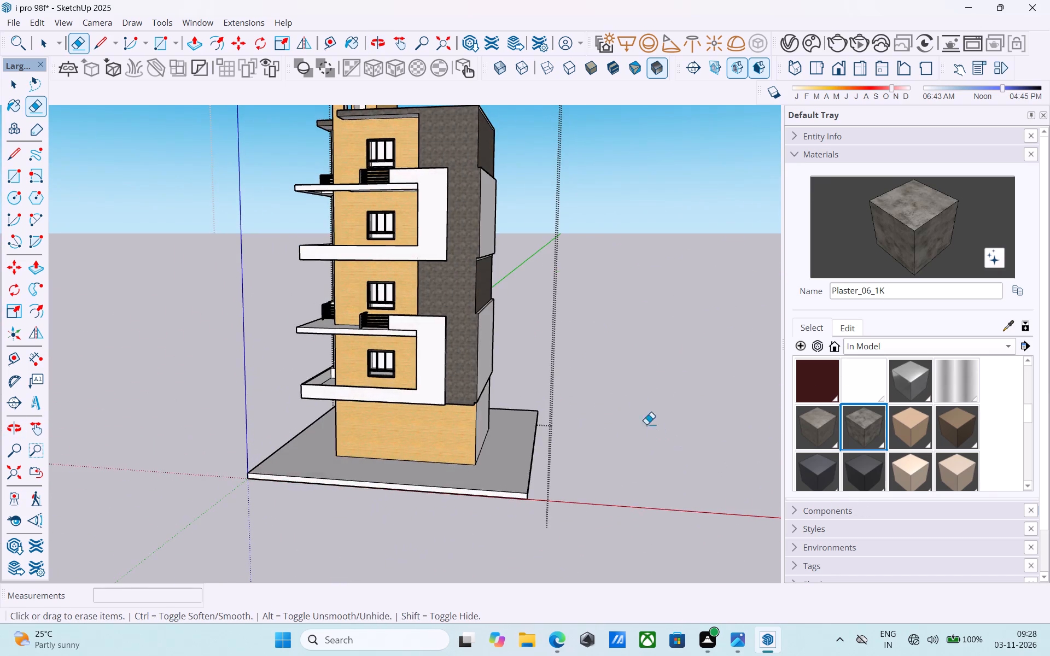
scroll(614, 374, up, 3)
scroll(470, 343, up, 3)
middle_drag(459, 341, 185, 377)
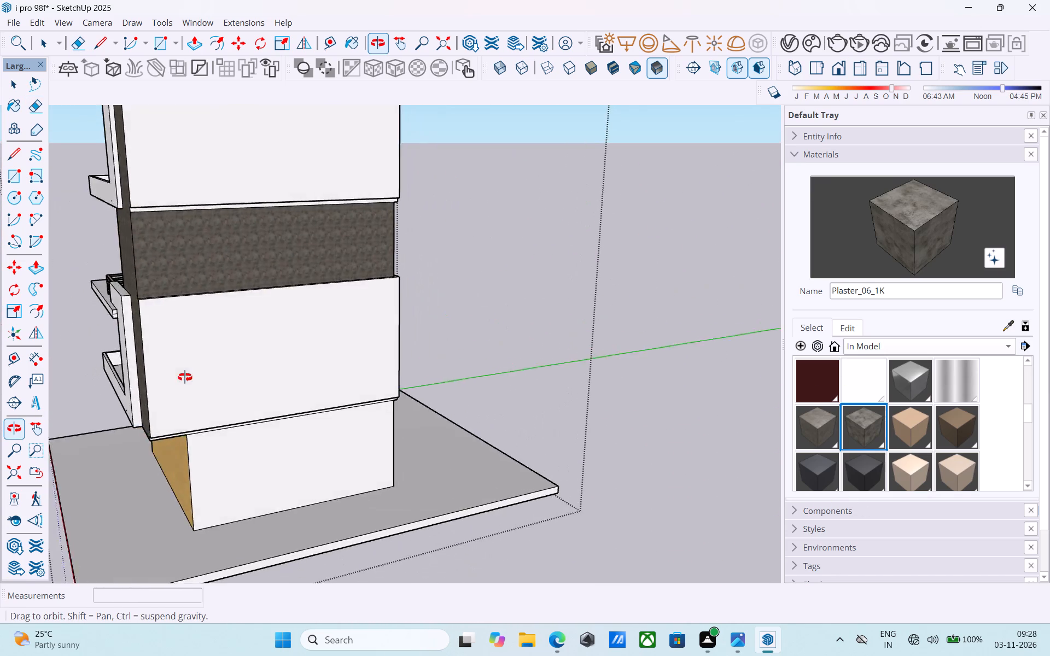
middle_drag(185, 377, 539, 347)
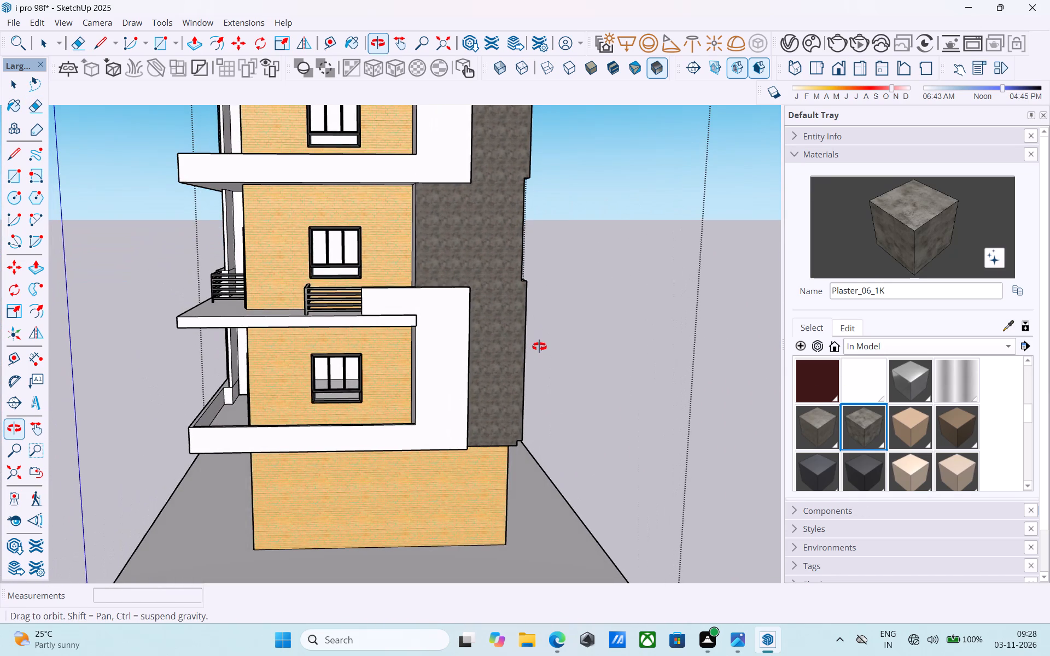
middle_drag(539, 347, 358, 318)
middle_drag(297, 414, 52, 436)
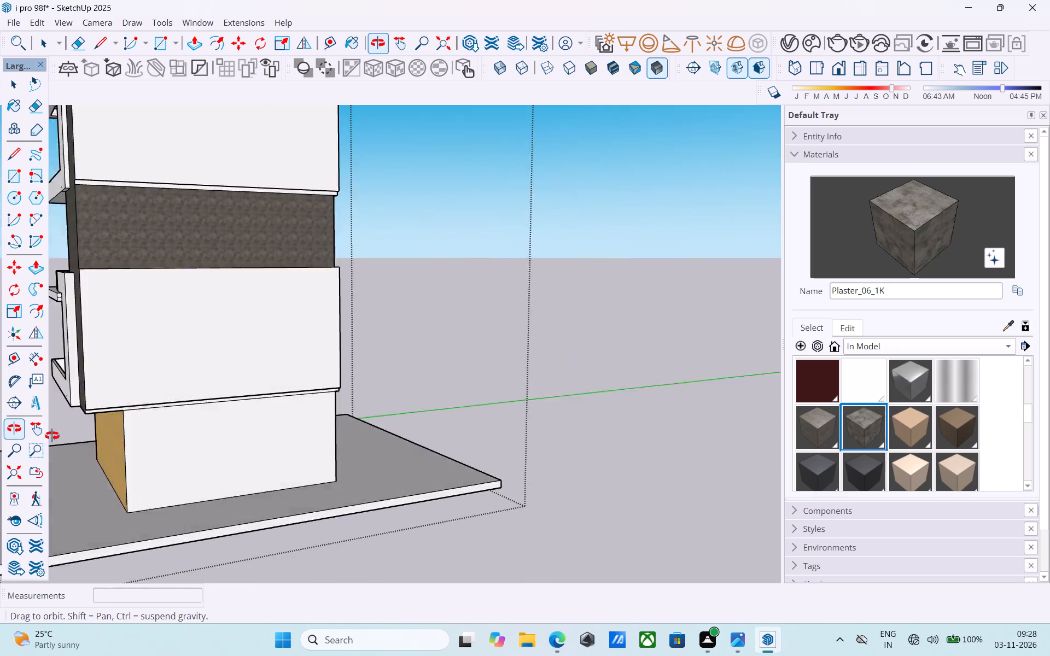
middle_drag(52, 436, 266, 418)
scroll(275, 416, up, 11)
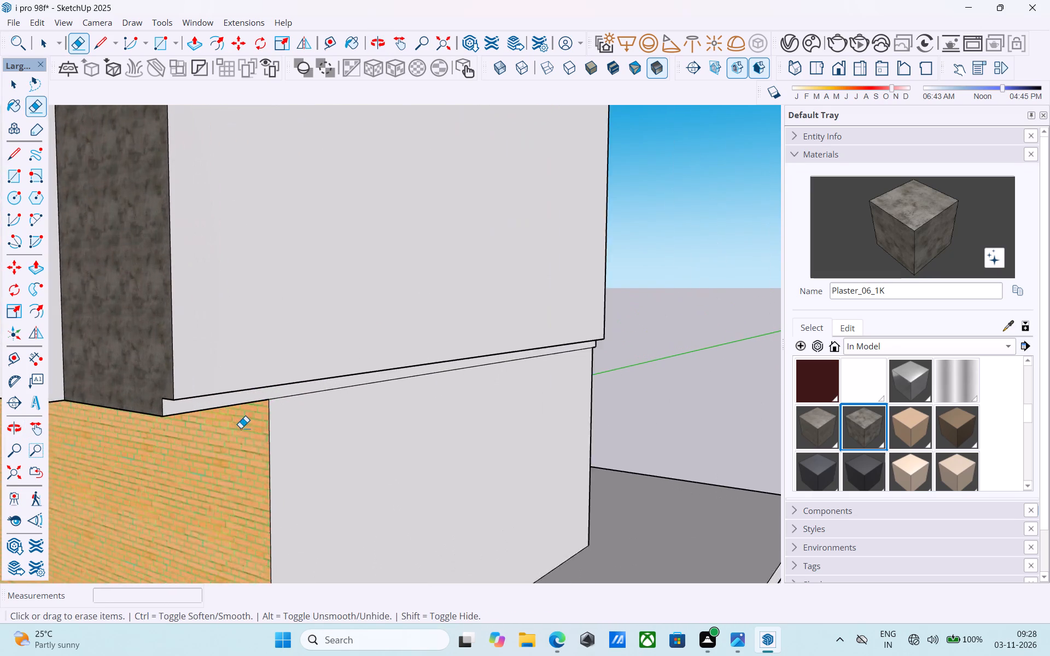
scroll(241, 428, up, 3)
key(space)
click(250, 393)
click(251, 383)
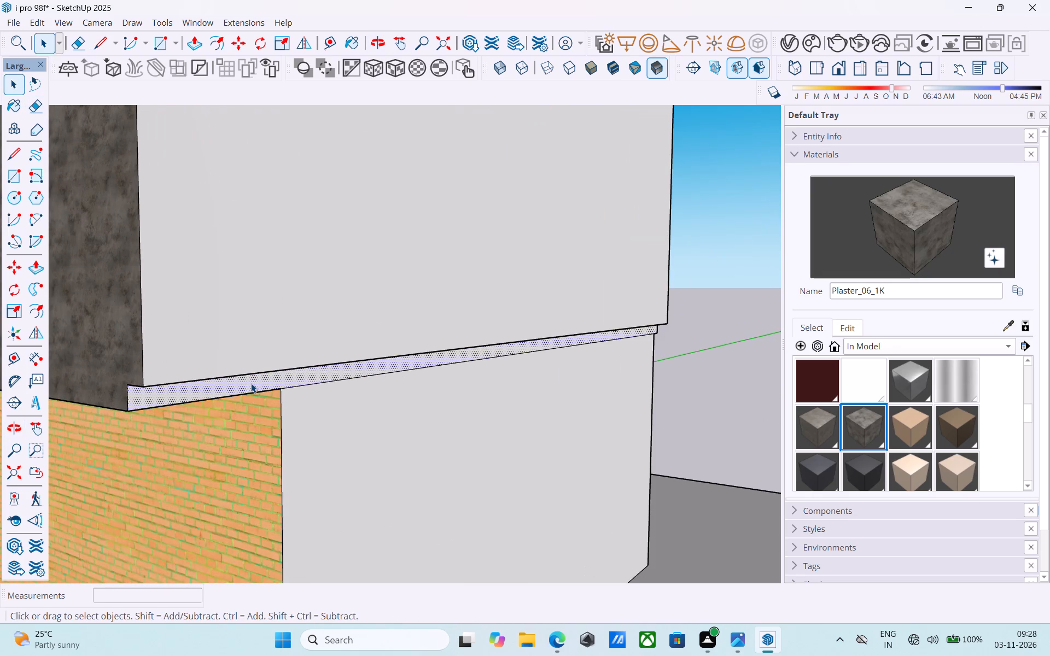
key(p)
double_click(251, 383)
Erase the horizontal seam line between the extended strip and the lower white band.
scroll(252, 383, down, 6)
middle_drag(252, 383, 0, 397)
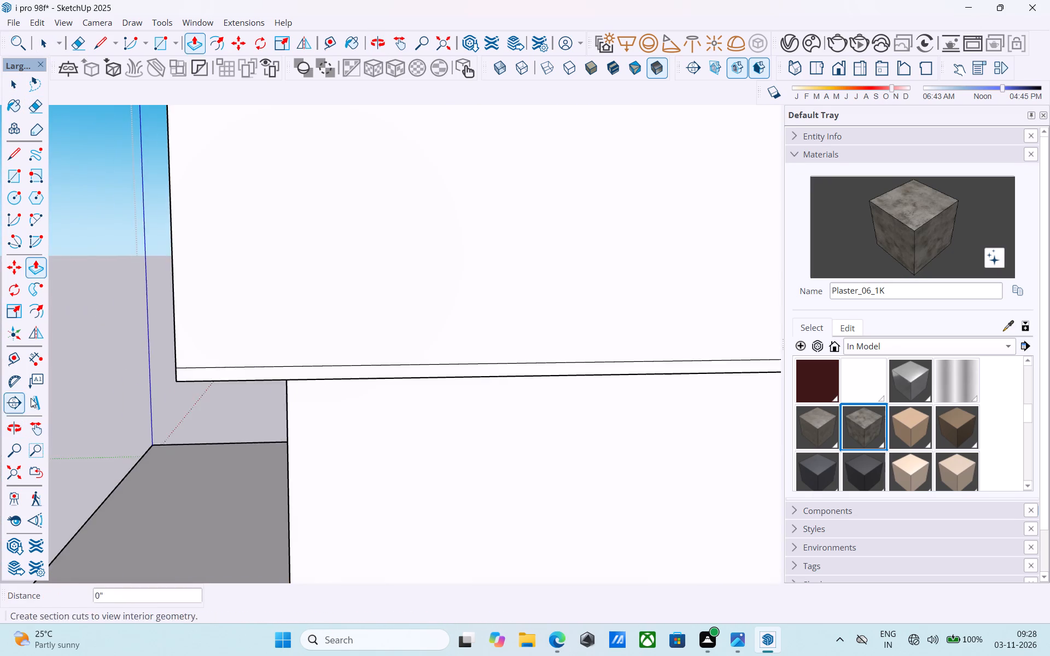
scroll(138, 371, down, 6)
middle_drag(464, 367, 258, 344)
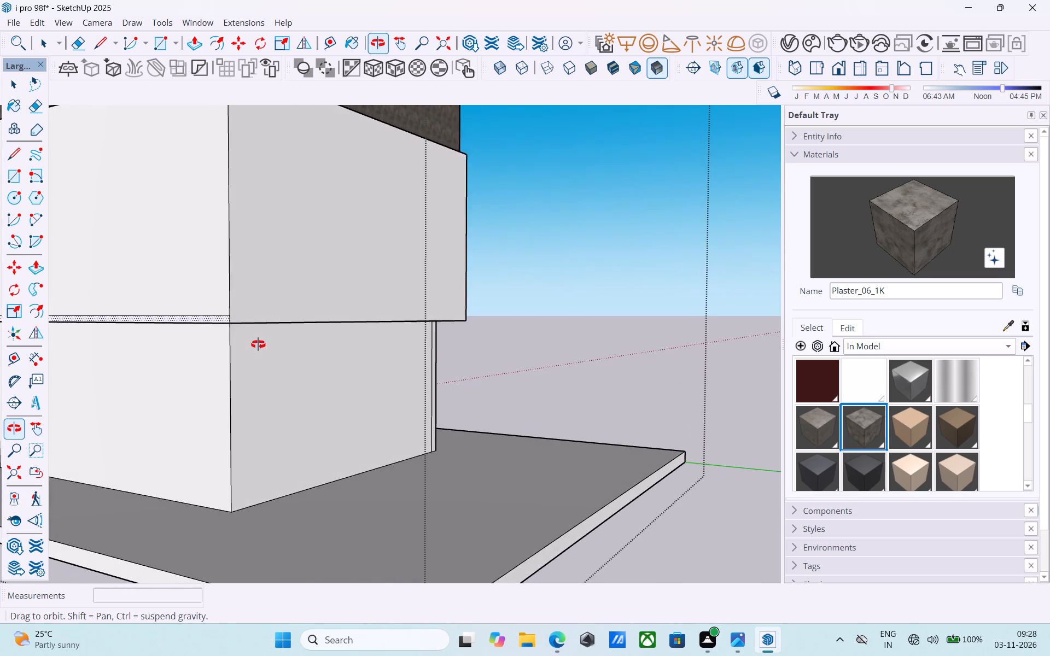
middle_drag(258, 344, 287, 348)
key(e)
scroll(274, 328, up, 4)
drag(273, 323, 270, 313)
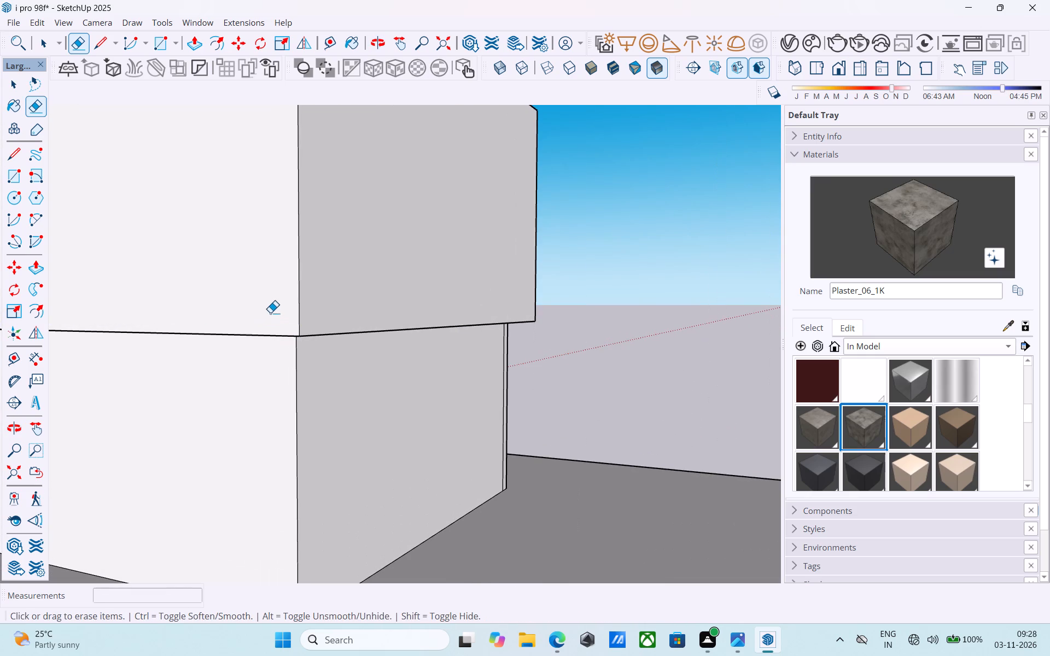
Save the model.
key(ctrl+s)
key(space)
Erase the two parallel leftover lines across the lowest balcony slab's underside, beside the ground-floor brick corner.
scroll(277, 309, down, 12)
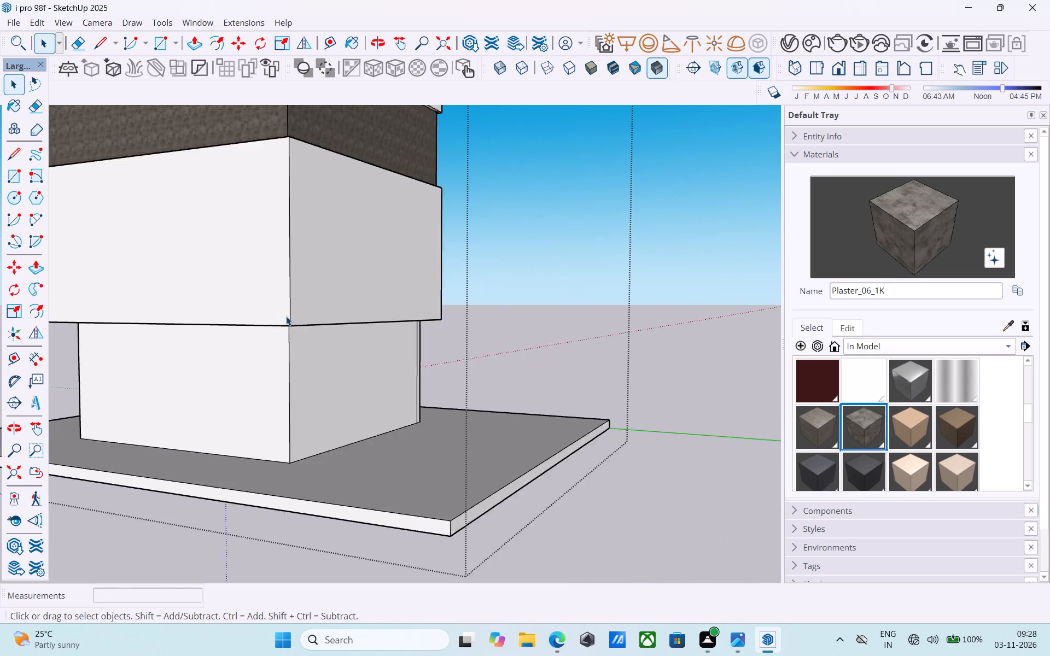
scroll(286, 316, down, 12)
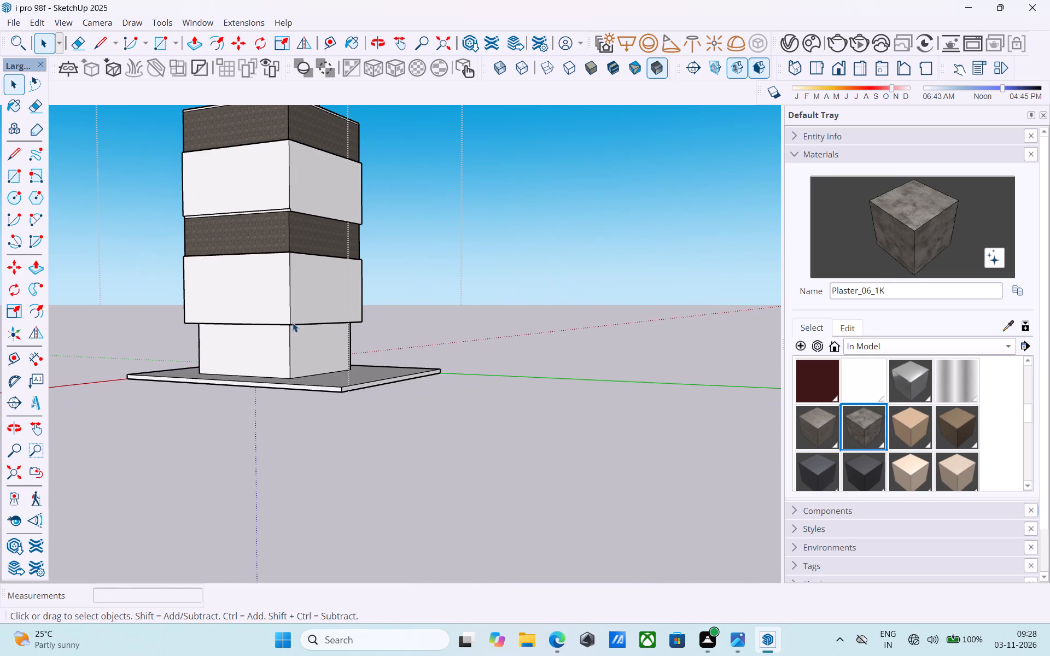
scroll(293, 323, down, 6)
middle_drag(296, 325, 635, 341)
scroll(660, 333, down, 7)
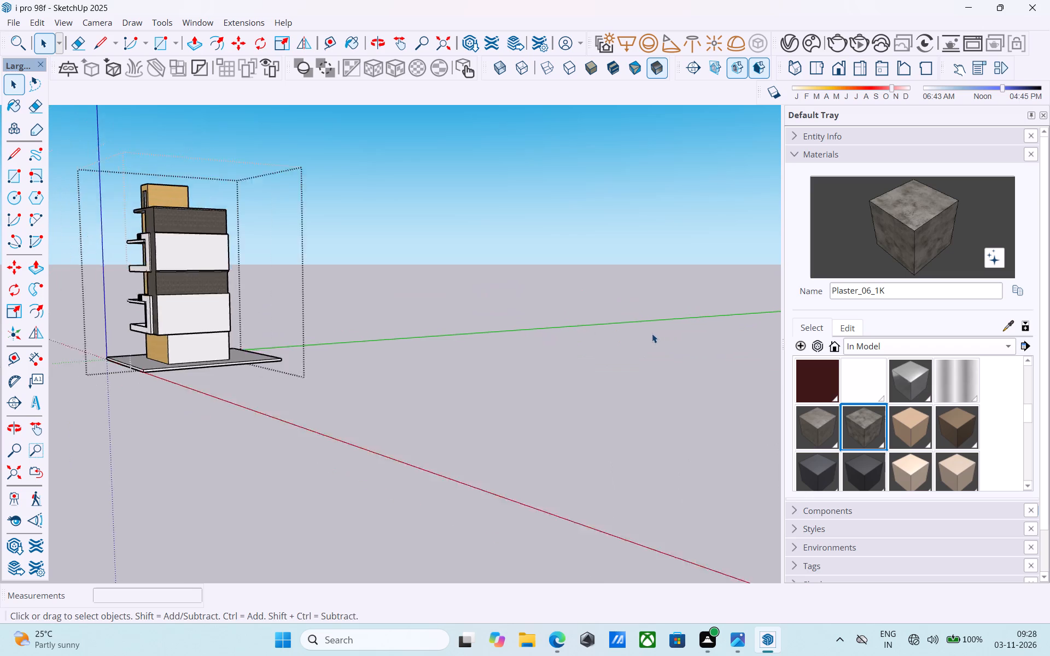
scroll(652, 333, down, 3)
middle_drag(393, 358, 679, 365)
middle_drag(578, 383, 698, 373)
scroll(698, 373, up, 5)
scroll(229, 347, up, 8)
middle_drag(326, 372, 655, 365)
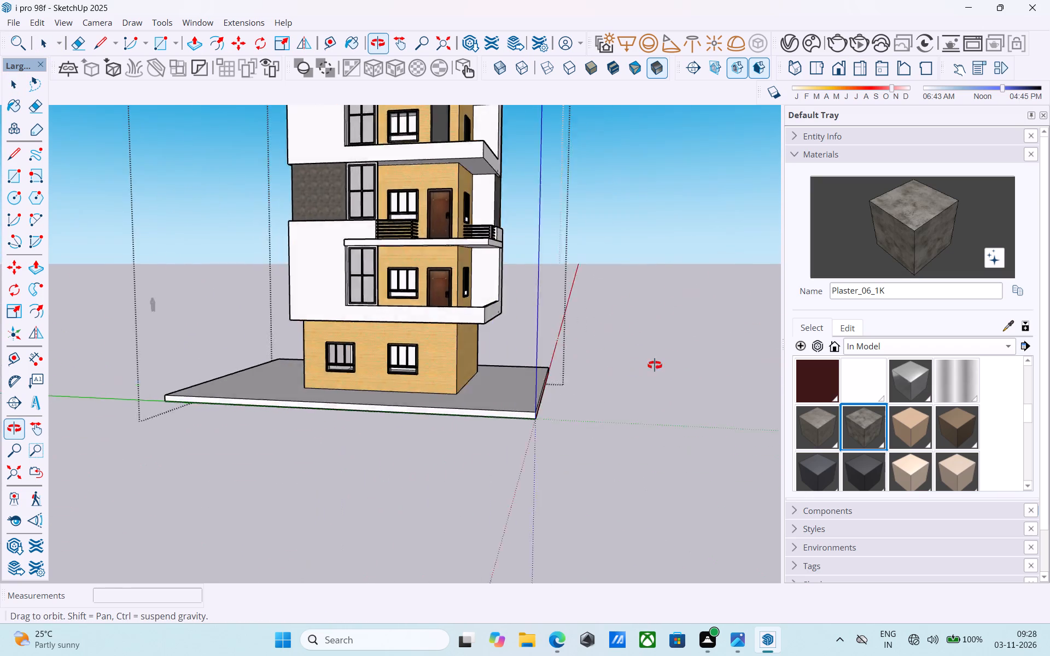
middle_drag(655, 365, 569, 194)
scroll(477, 266, up, 19)
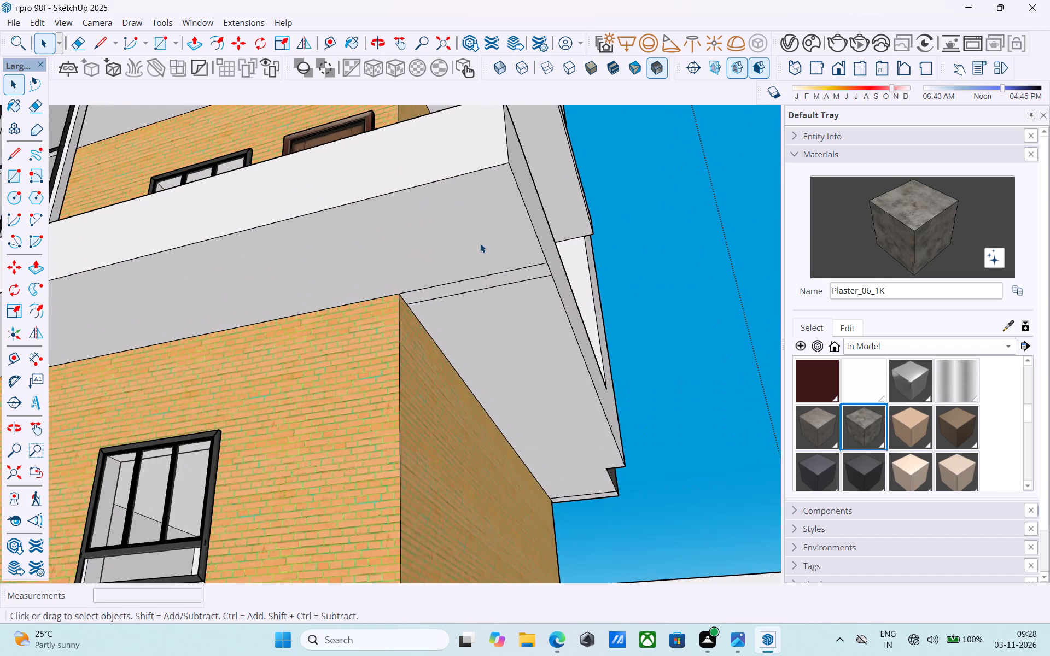
click(480, 243)
scroll(480, 244, up, 6)
key(e)
drag(480, 244, 529, 360)
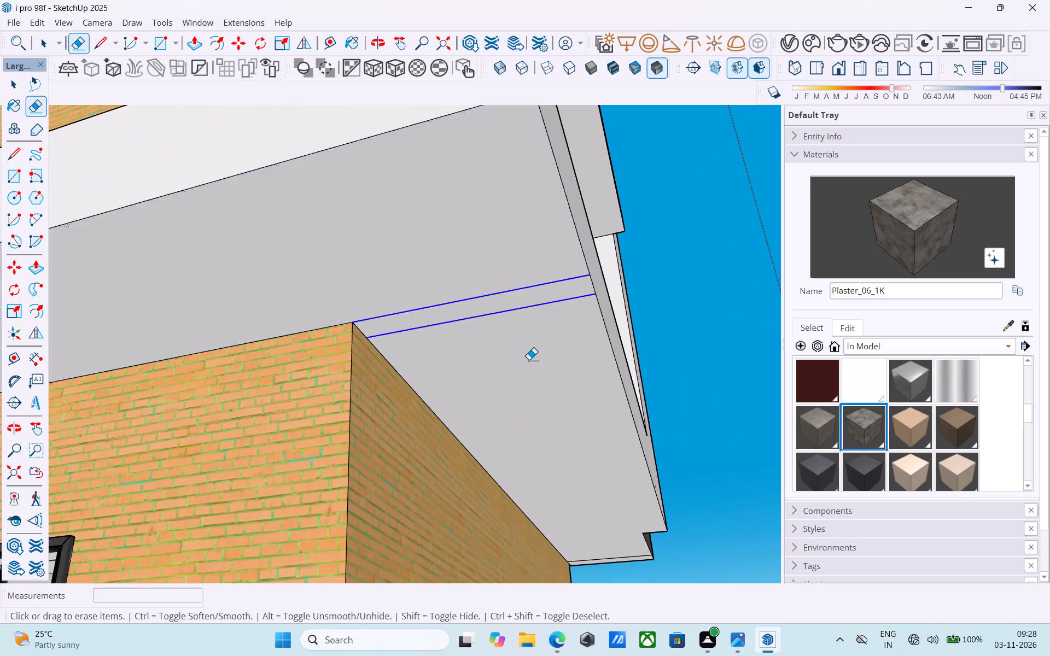
drag(529, 360, 529, 365)
Erase the leftover edges beneath the lower white band and on the white ground-floor wall, at the opposite brick corner.
scroll(529, 368, down, 17)
scroll(253, 407, up, 6)
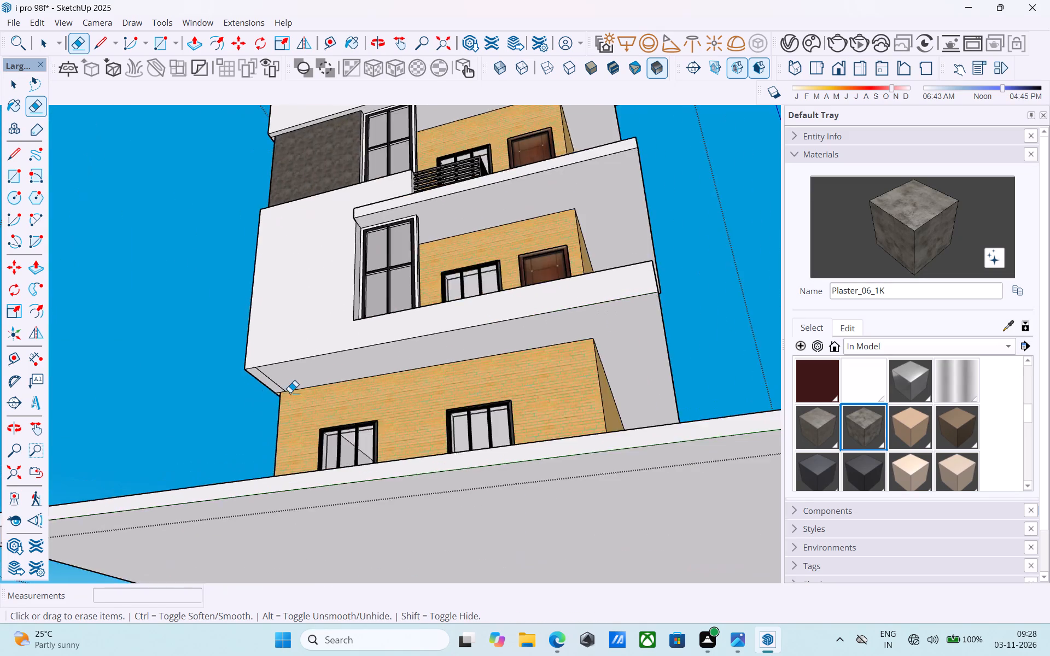
scroll(290, 393, up, 11)
drag(255, 367, 241, 367)
middle_drag(241, 367, 448, 352)
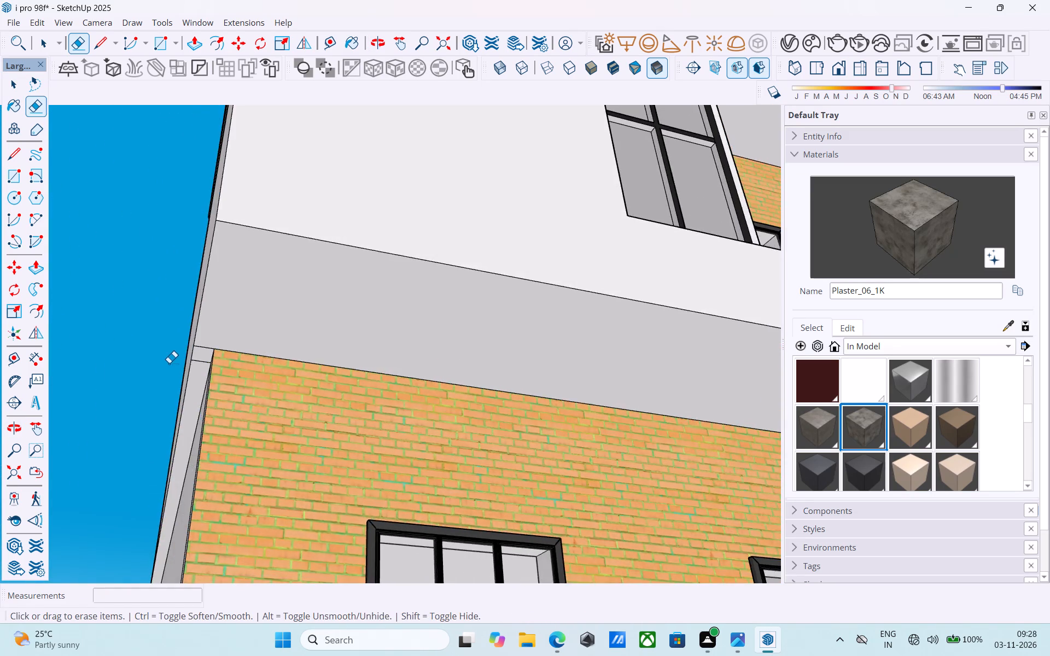
scroll(168, 361, up, 8)
scroll(183, 362, down, 5)
drag(401, 294, 390, 331)
drag(368, 360, 363, 370)
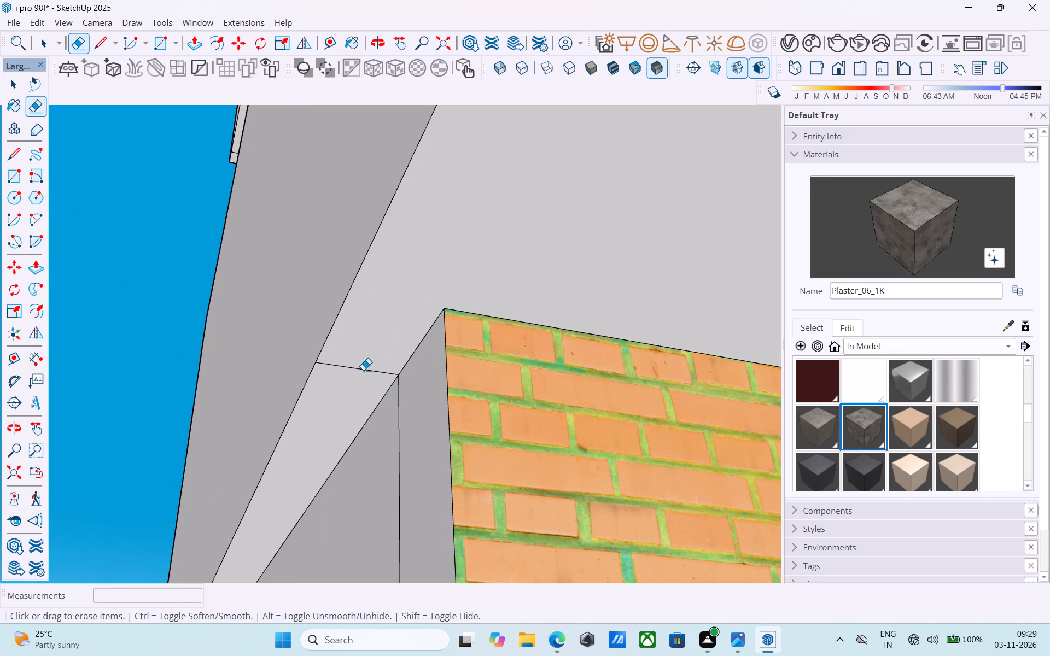
drag(363, 370, 353, 389)
drag(404, 441, 386, 440)
Erase the short leftover edge on the lower band's underside where the grey plaster meets the white frame.
scroll(370, 455, down, 20)
scroll(370, 455, down, 1)
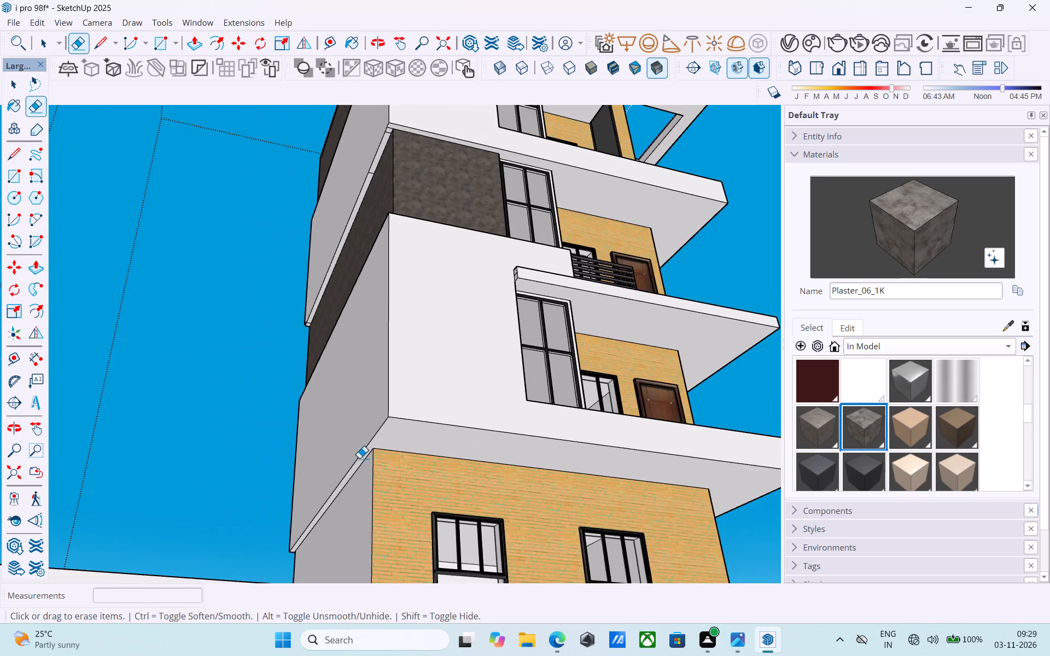
scroll(359, 458, down, 13)
middle_drag(371, 449, 170, 548)
scroll(399, 525, up, 6)
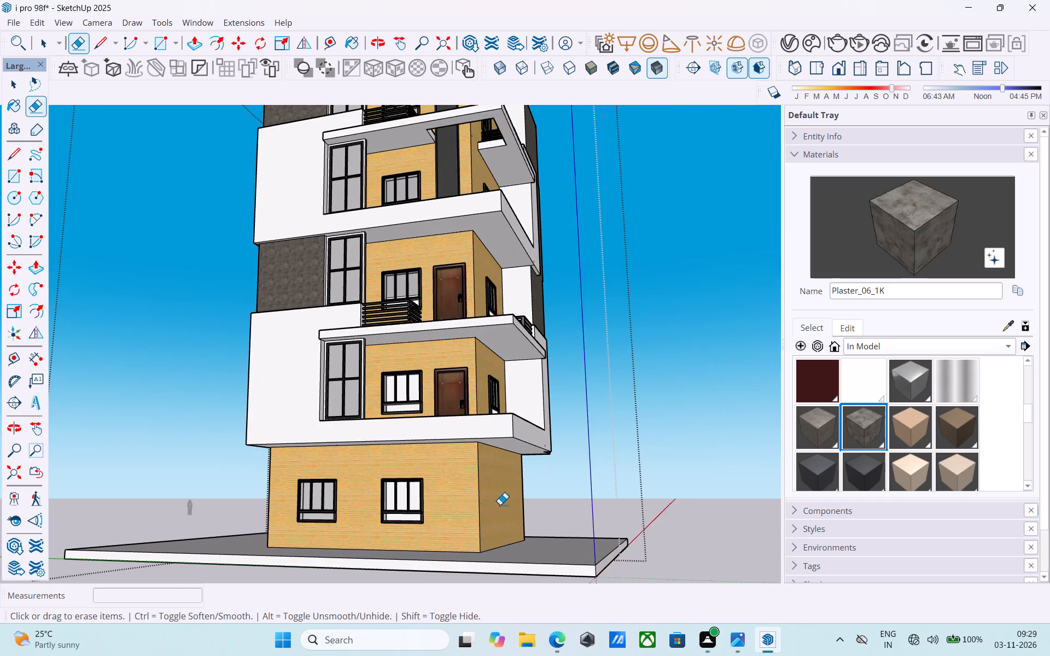
middle_drag(491, 476, 273, 406)
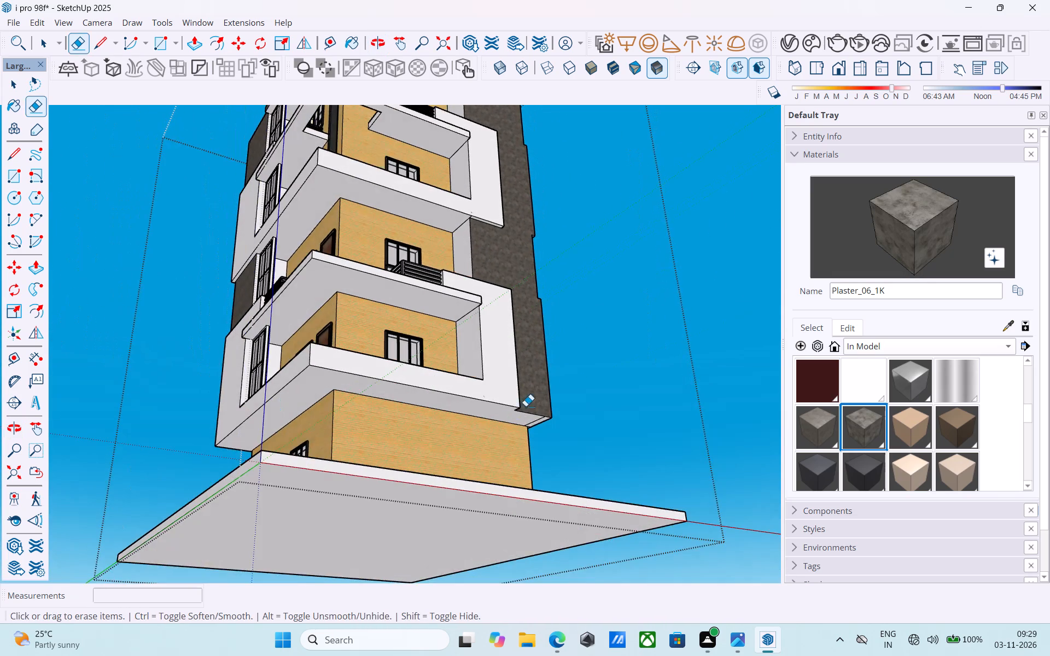
scroll(526, 406, up, 15)
drag(536, 436, 541, 440)
scroll(541, 446, down, 13)
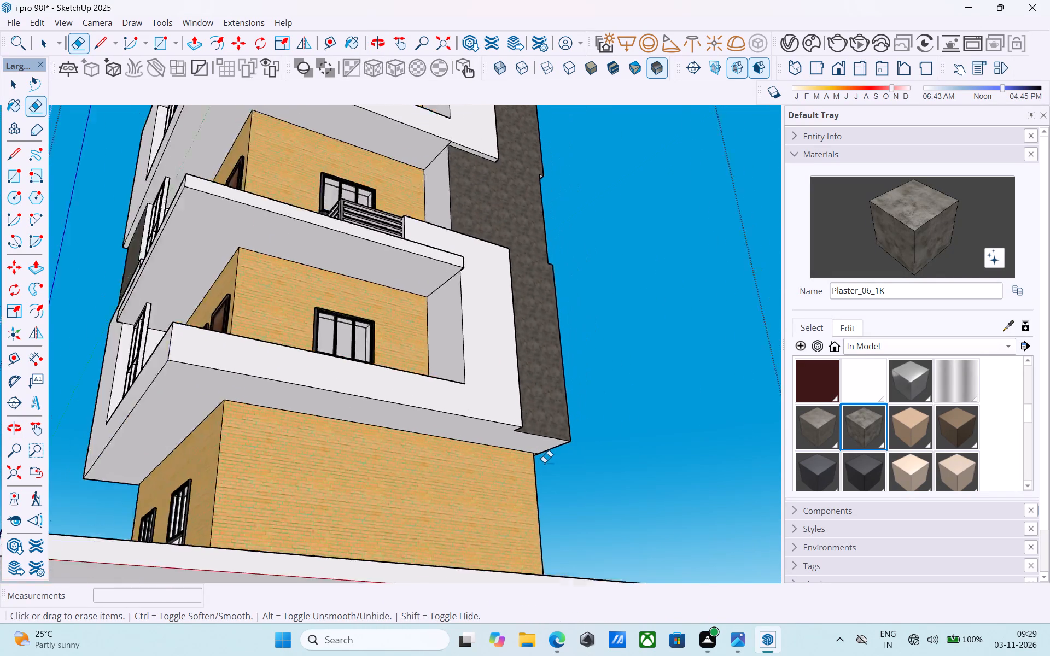
Erase the short leftover edge on the upper white band's underside beside the grey plaster recess.
scroll(544, 462, down, 8)
middle_drag(544, 456, 579, 466)
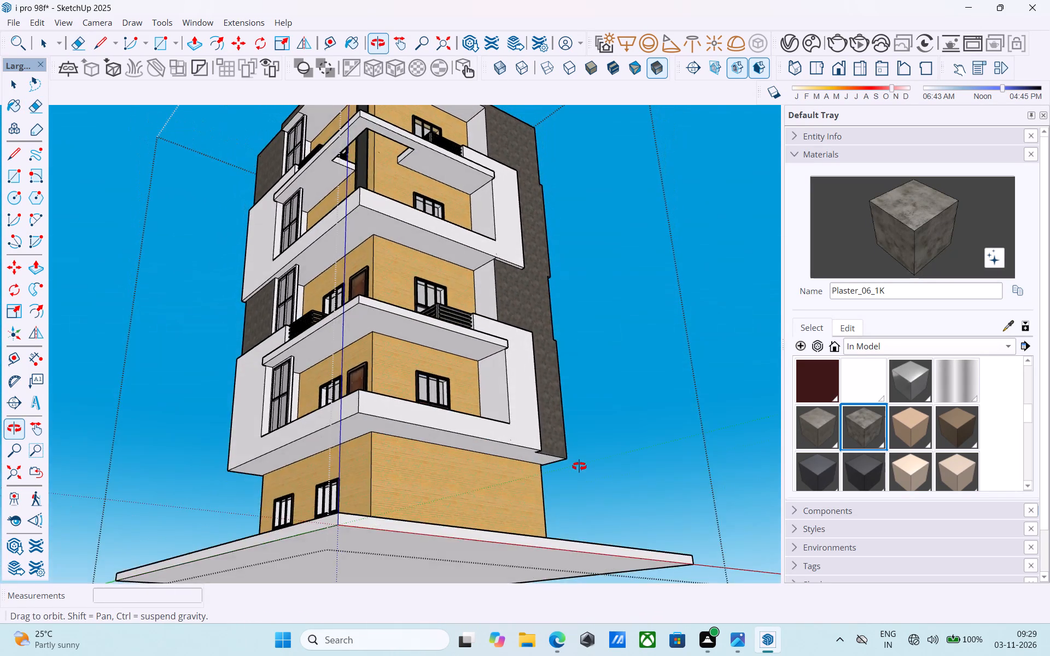
middle_drag(579, 466, 519, 575)
scroll(431, 561, down, 5)
middle_drag(427, 556, 447, 468)
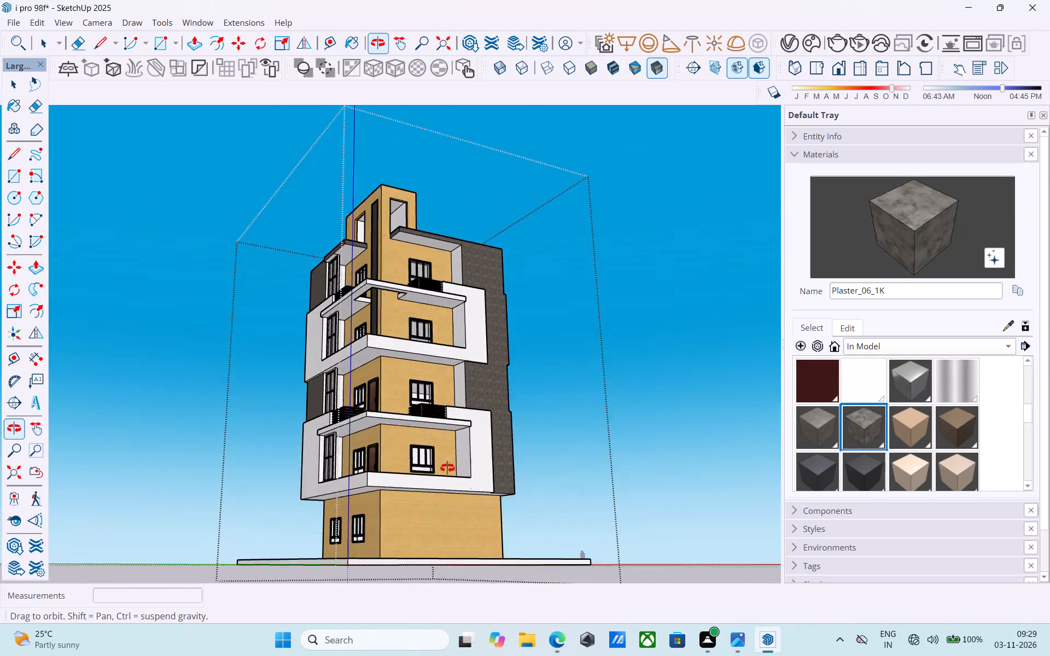
middle_drag(447, 468, 455, 442)
middle_drag(459, 436, 550, 436)
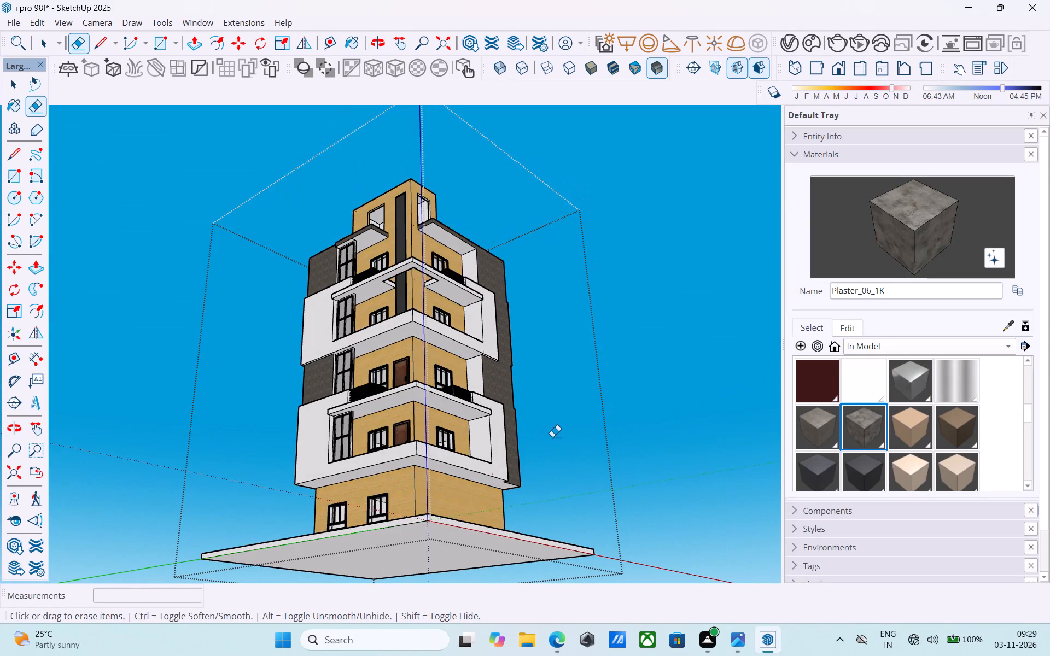
scroll(467, 319, up, 9)
scroll(499, 372, up, 12)
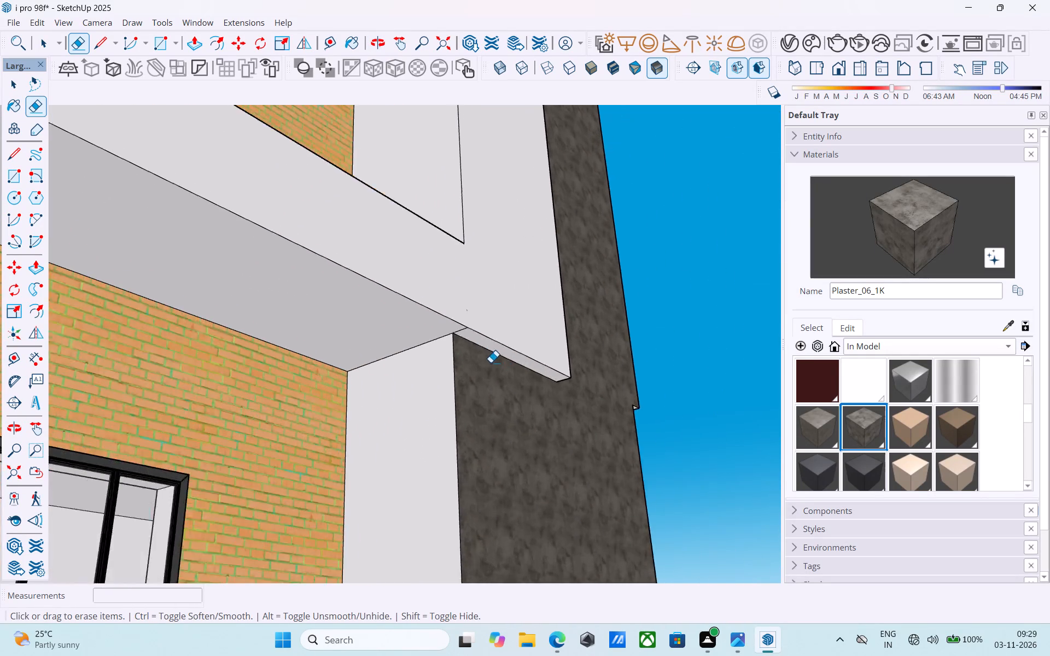
scroll(491, 362, up, 9)
click(391, 245)
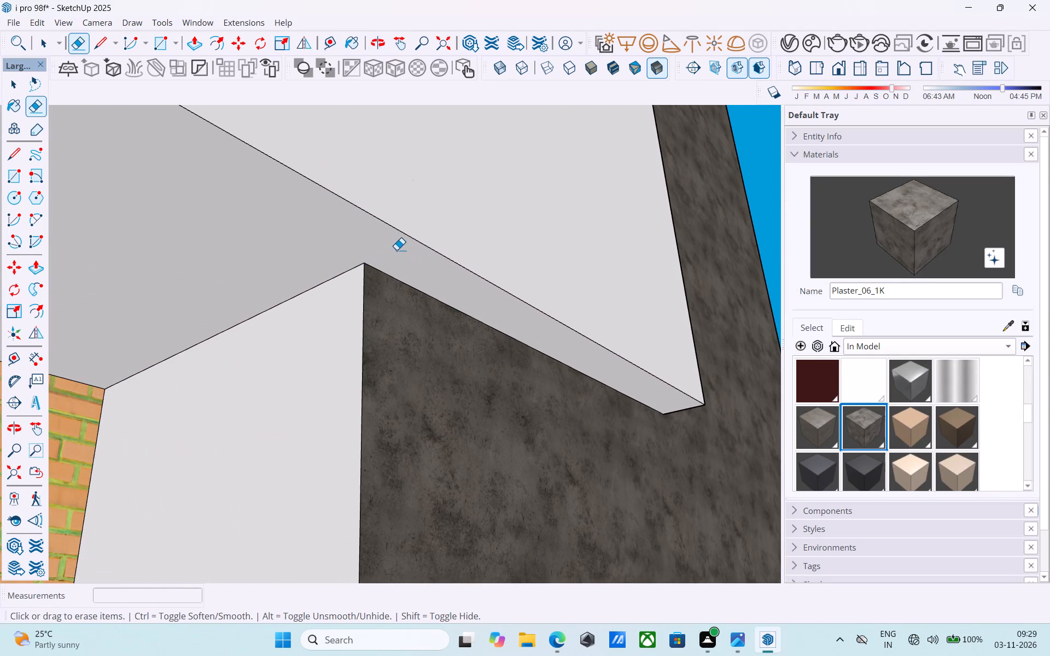
Examine the balcony undersides and the upper storeys for remaining stray edges.
scroll(409, 266, down, 7)
scroll(409, 285, up, 1)
scroll(409, 289, down, 19)
middle_drag(402, 323, 387, 284)
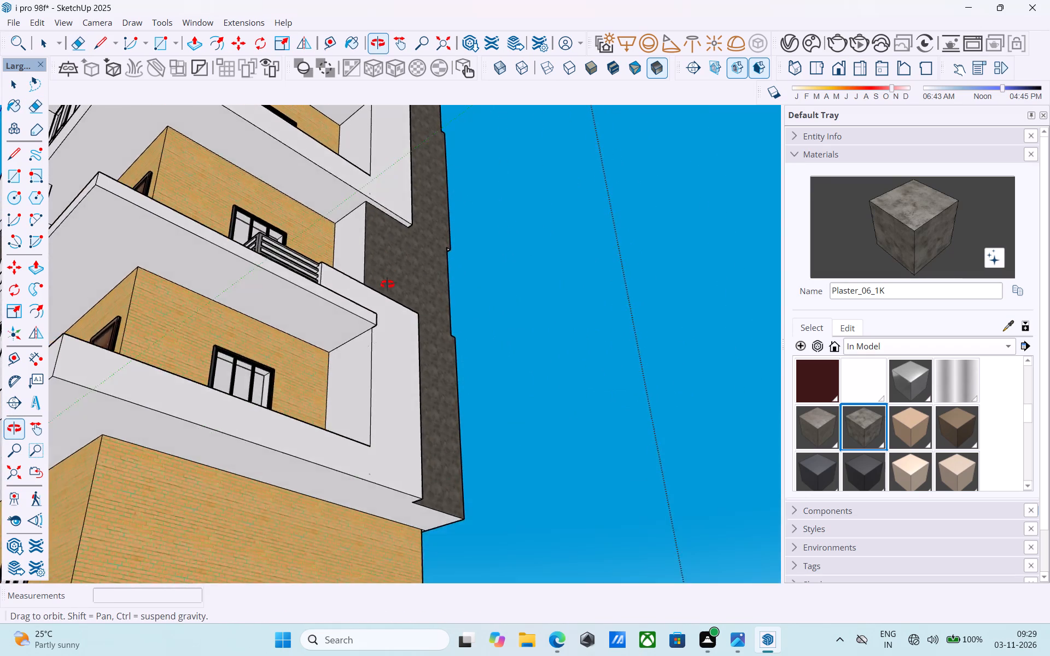
middle_drag(387, 284, 439, 449)
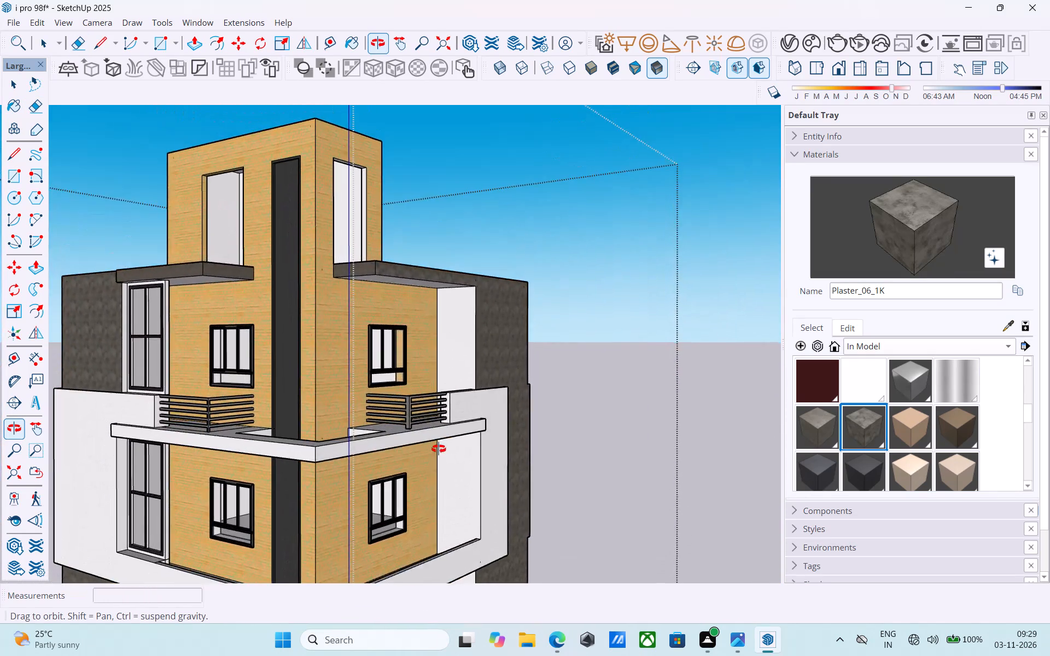
middle_drag(439, 449, 439, 282)
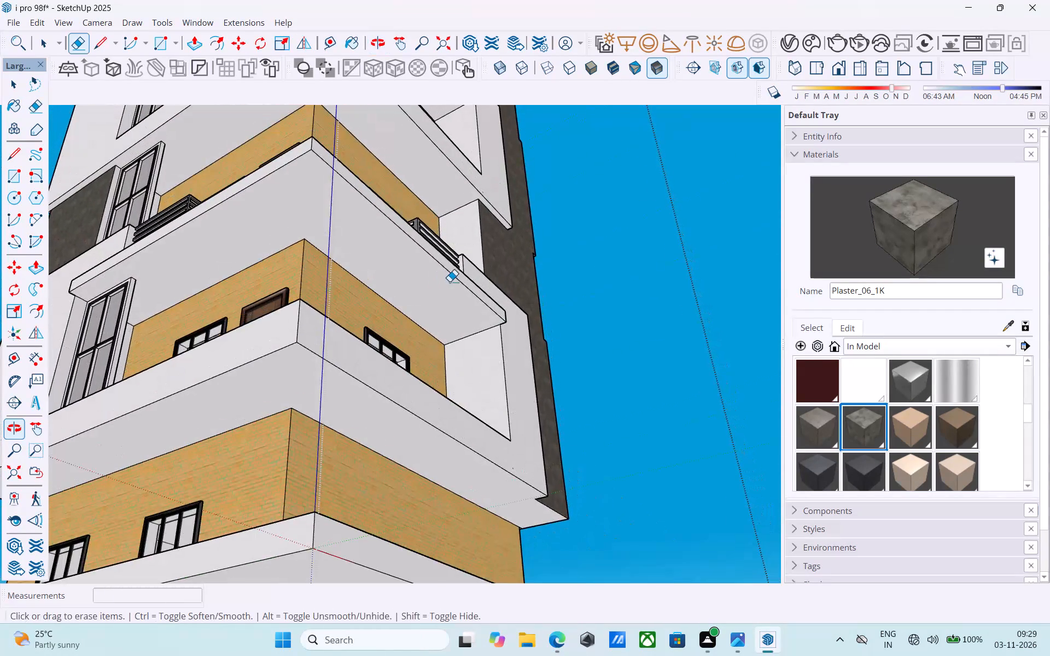
scroll(450, 282, down, 9)
middle_drag(451, 284, 482, 292)
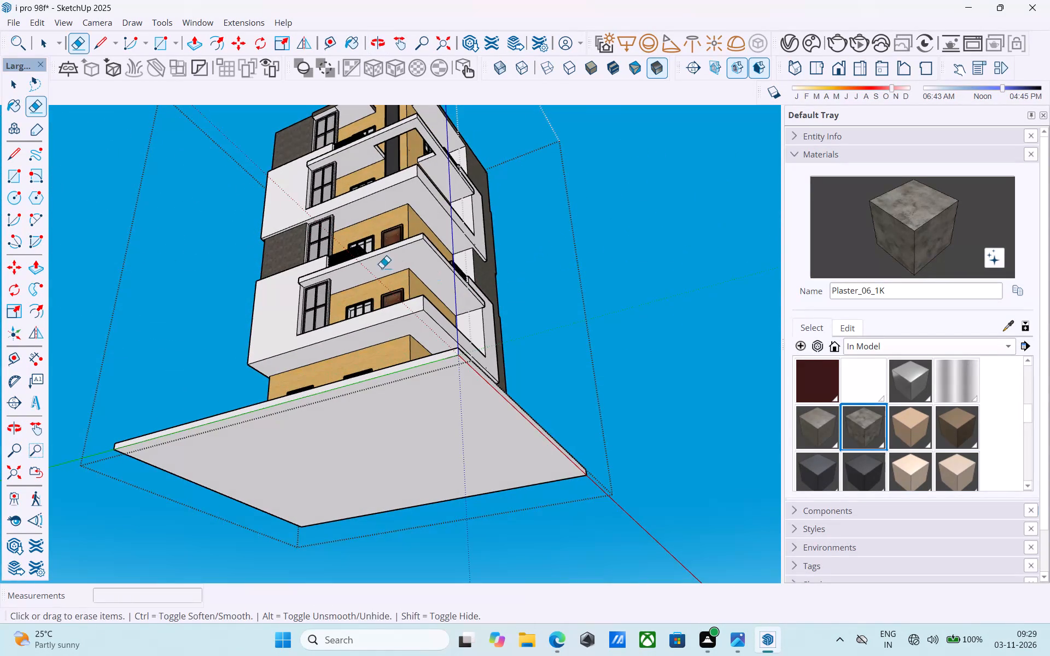
key(space)
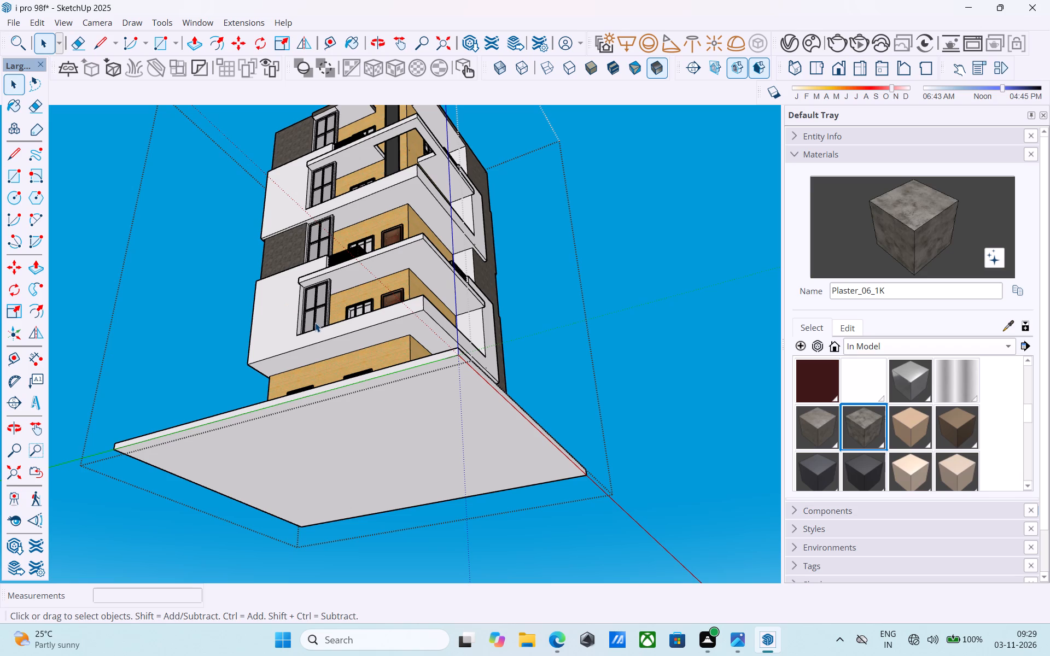
Save the building model, checking the whole tower from the front corner.
key(ctrl+s)
scroll(362, 337, up, 6)
scroll(371, 337, down, 5)
shift+middle_drag(409, 316, 473, 494)
scroll(446, 397, down, 5)
middle_drag(459, 380, 474, 388)
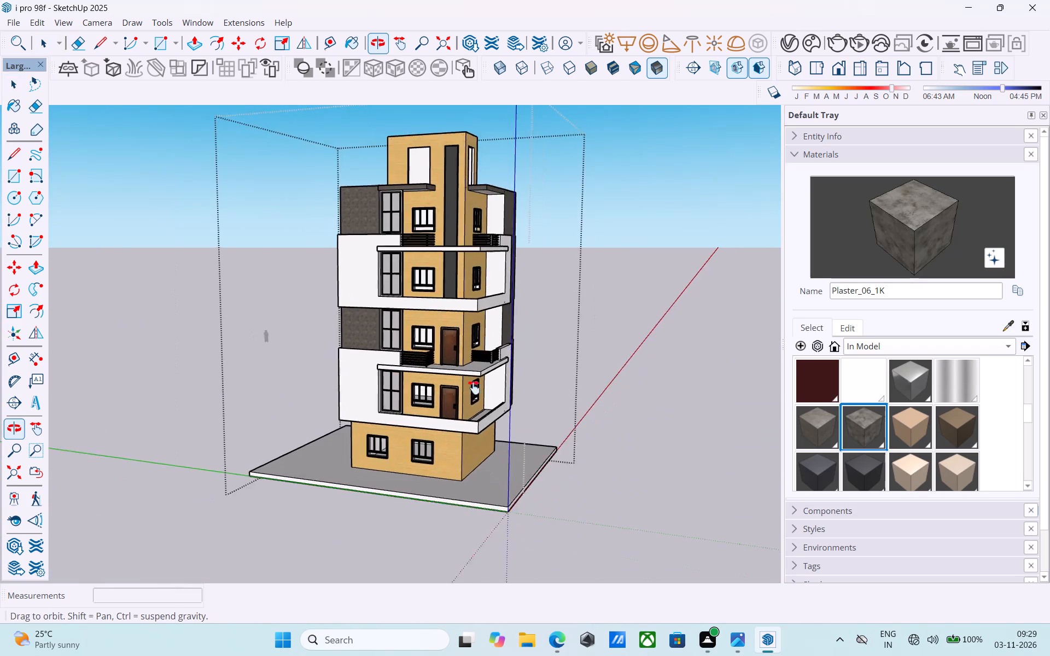
middle_drag(474, 388, 454, 409)
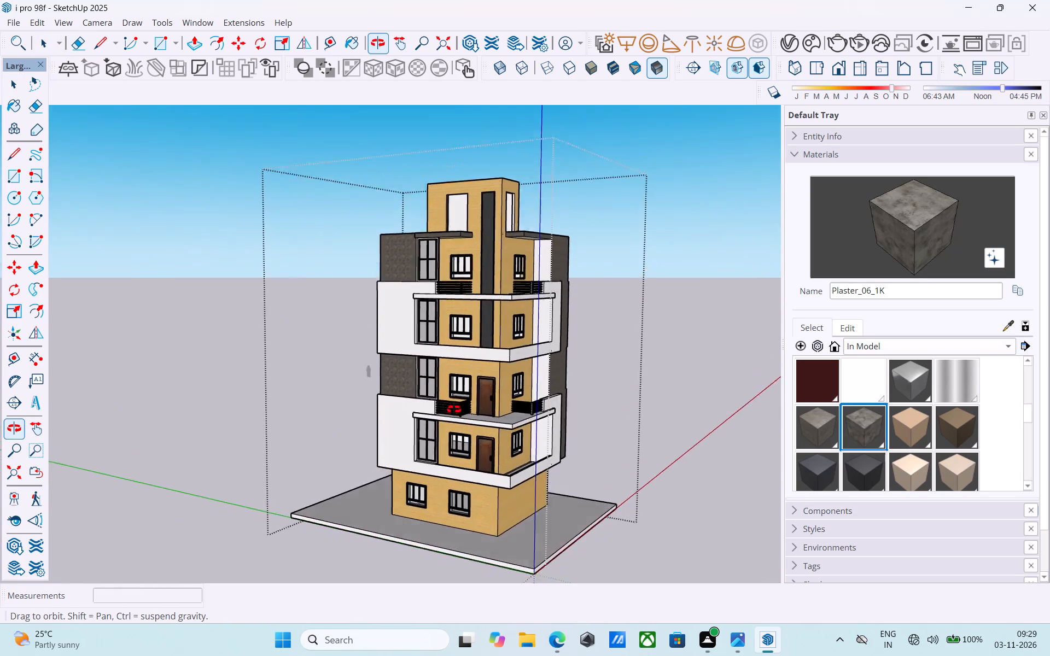
middle_drag(454, 409, 464, 383)
click(688, 355)
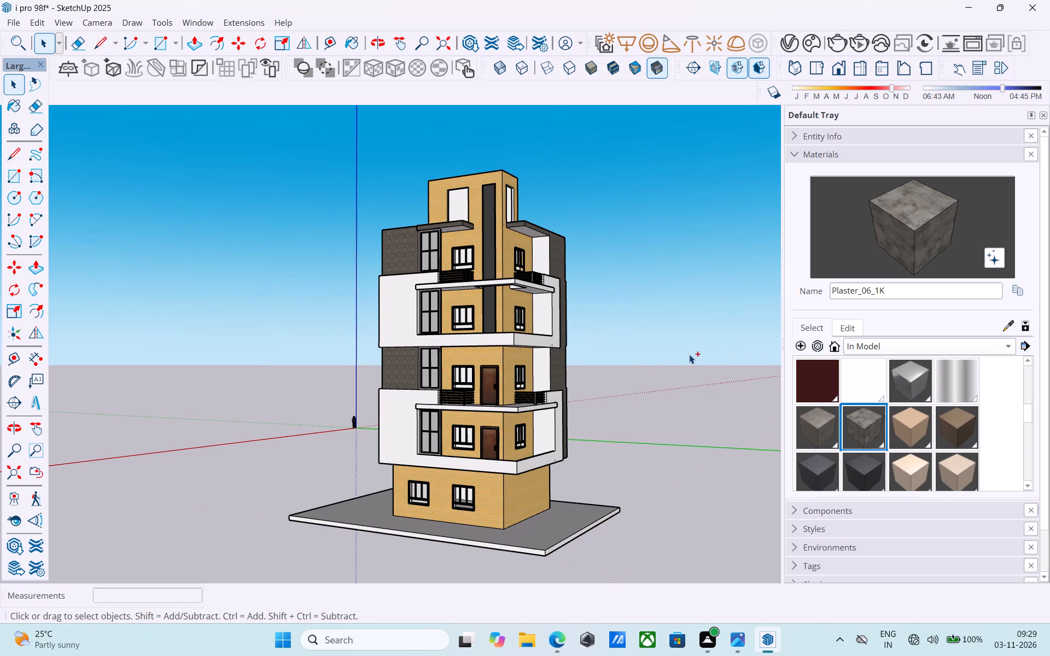
key(ctrl+s)
key(space)
Open the building group and erase the leftover lines on the lowest balcony's floor along both brick walls beside the door.
middle_drag(689, 353, 655, 346)
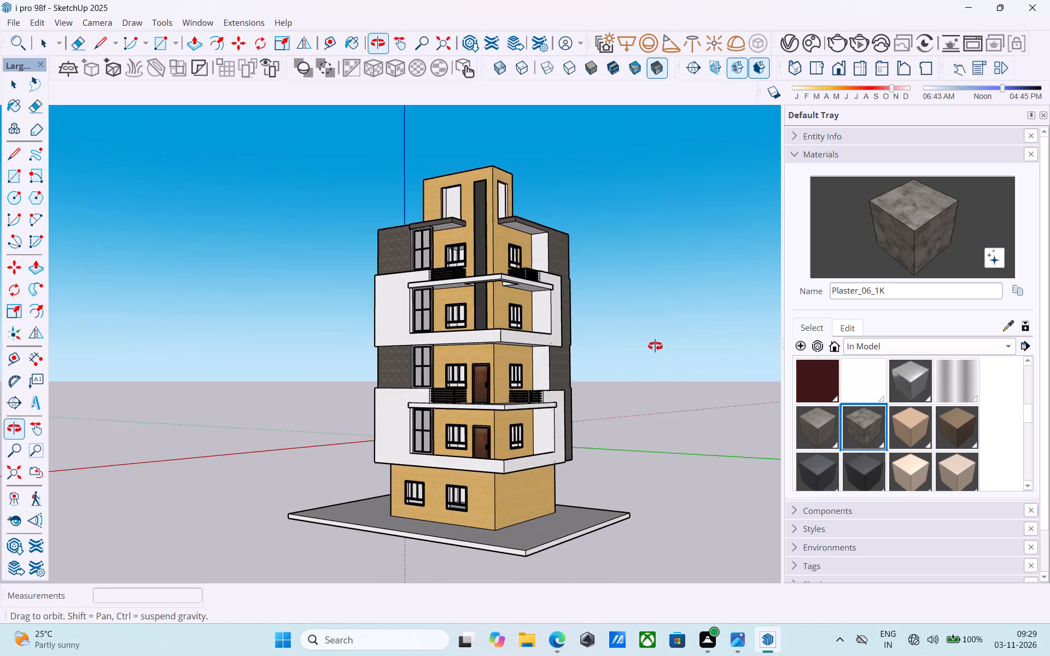
middle_drag(655, 346, 605, 360)
scroll(463, 435, up, 14)
middle_drag(471, 455, 329, 461)
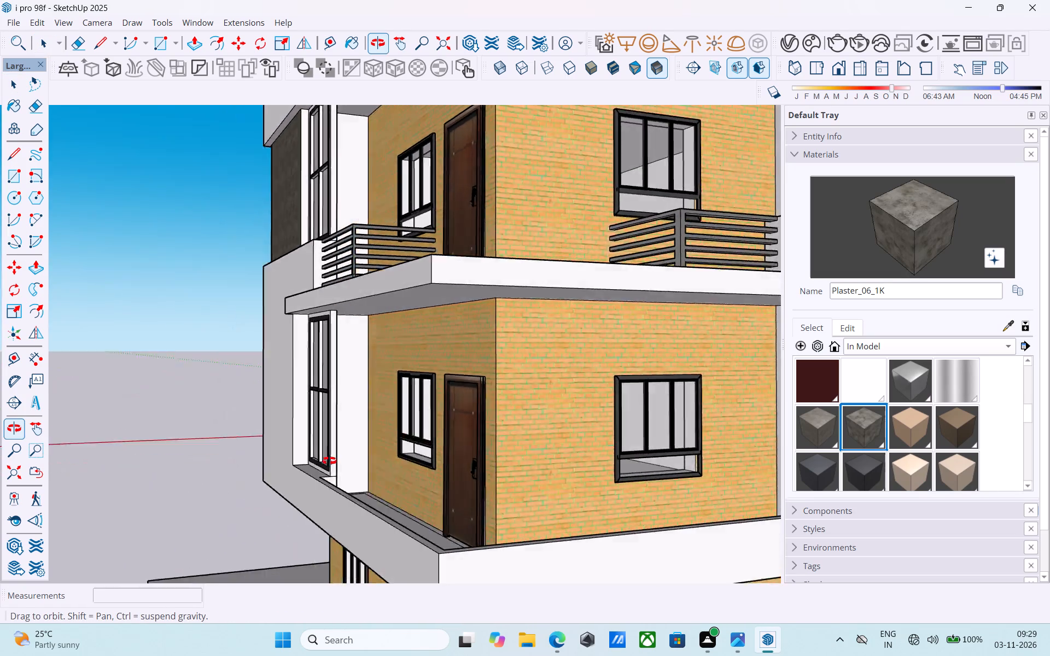
middle_drag(329, 461, 385, 575)
double_click(530, 514)
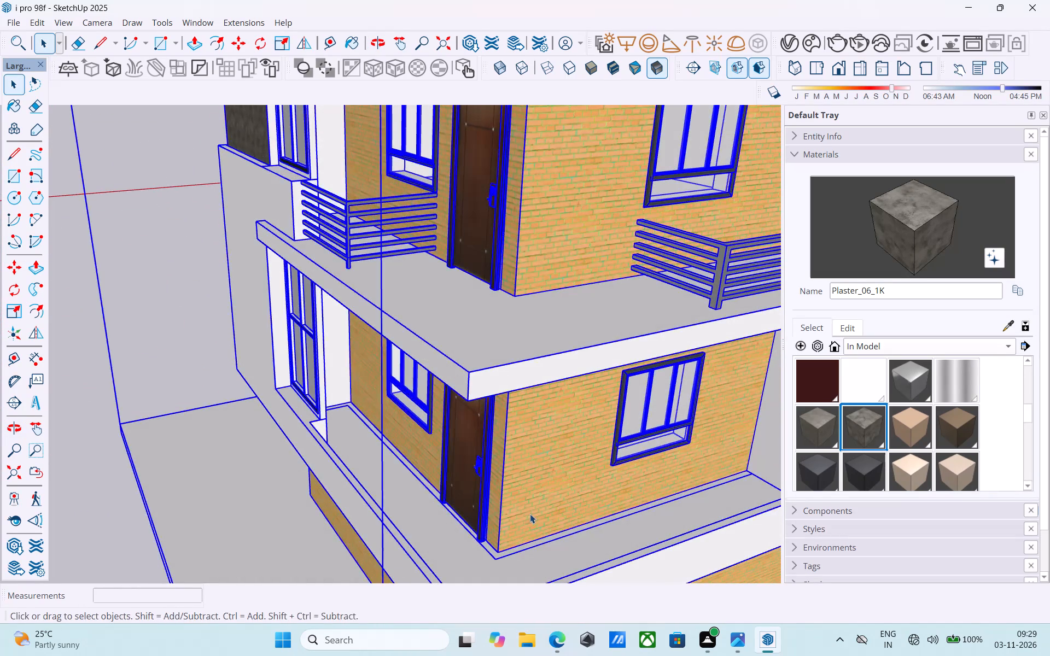
scroll(492, 543, up, 7)
key(e)
scroll(493, 543, up, 5)
drag(457, 563, 464, 561)
drag(471, 559, 459, 561)
shift+middle_drag(460, 557, 458, 479)
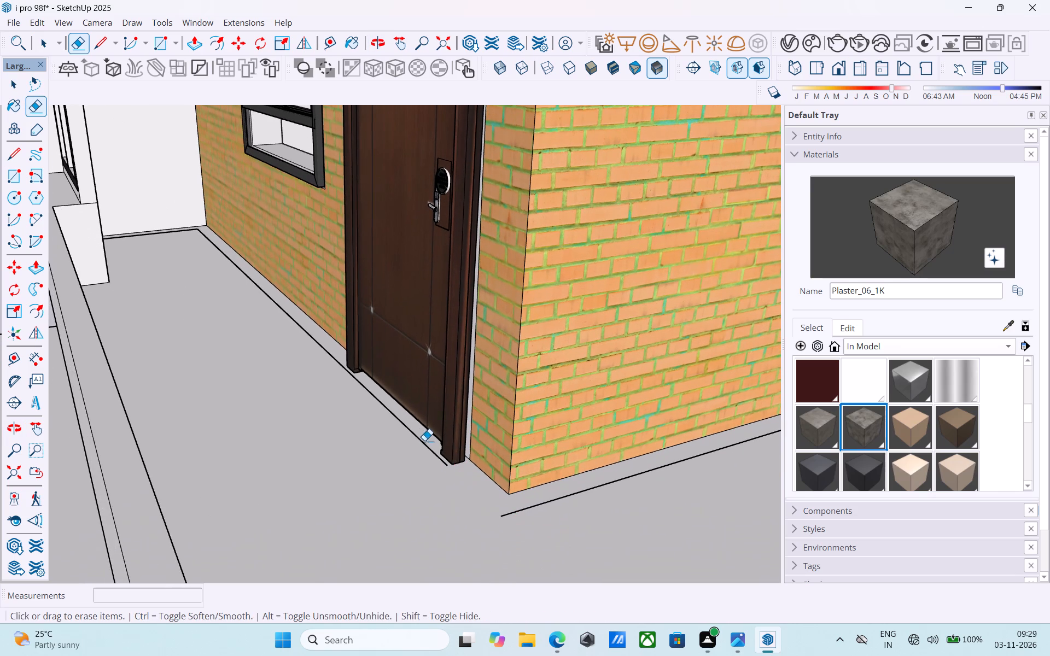
click(414, 436)
drag(337, 361, 329, 360)
drag(583, 487, 582, 487)
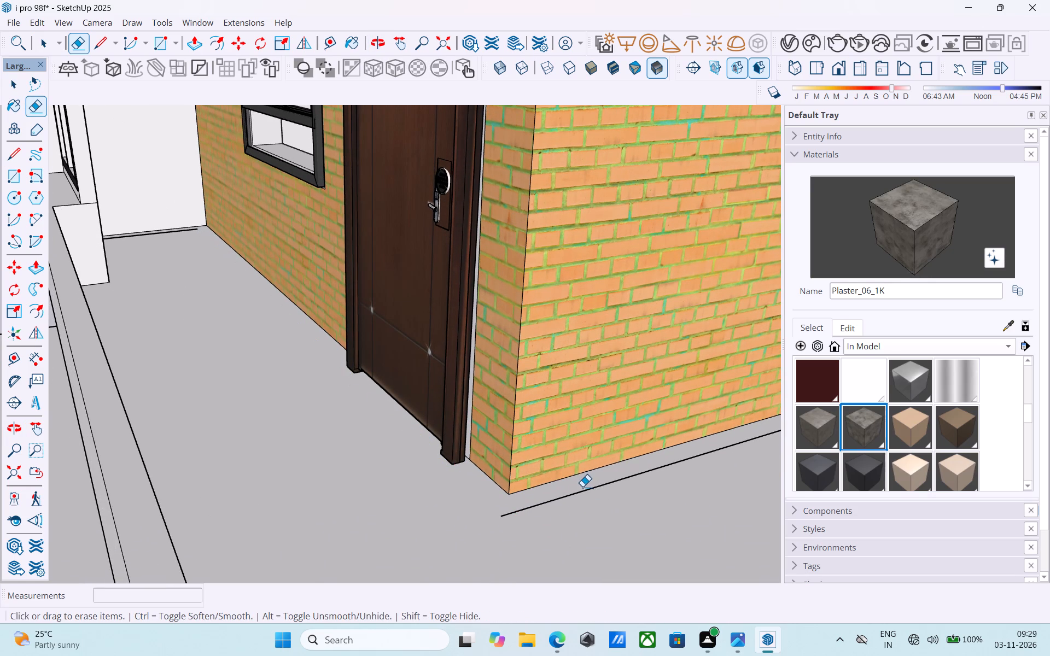
drag(582, 487, 587, 499)
Erase the leftover edges at the lowest balcony's white end wall, along the floor and up the corner beside the tall window.
middle_drag(156, 385, 95, 401)
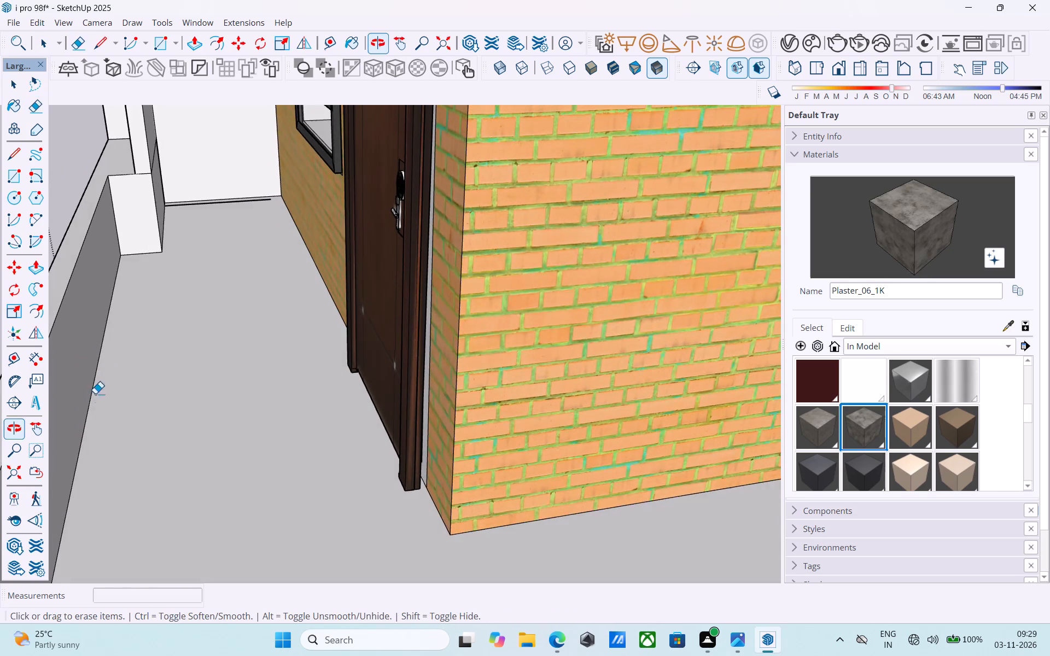
scroll(200, 183, up, 10)
scroll(104, 208, down, 4)
click(128, 231)
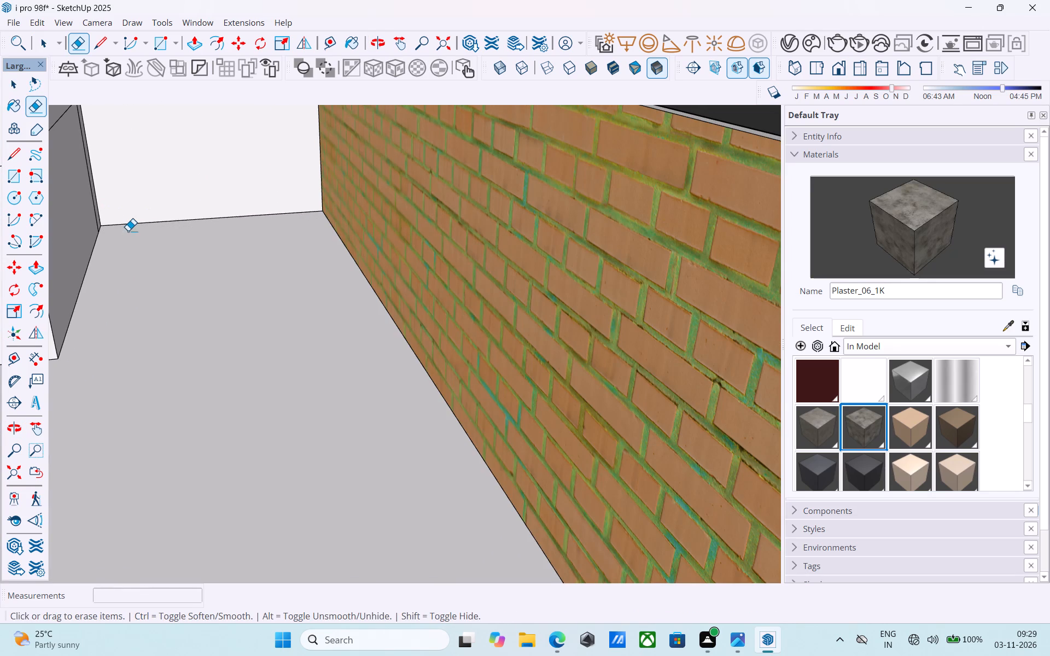
middle_drag(128, 231, 174, 304)
drag(102, 244, 113, 251)
middle_drag(130, 274, 206, 274)
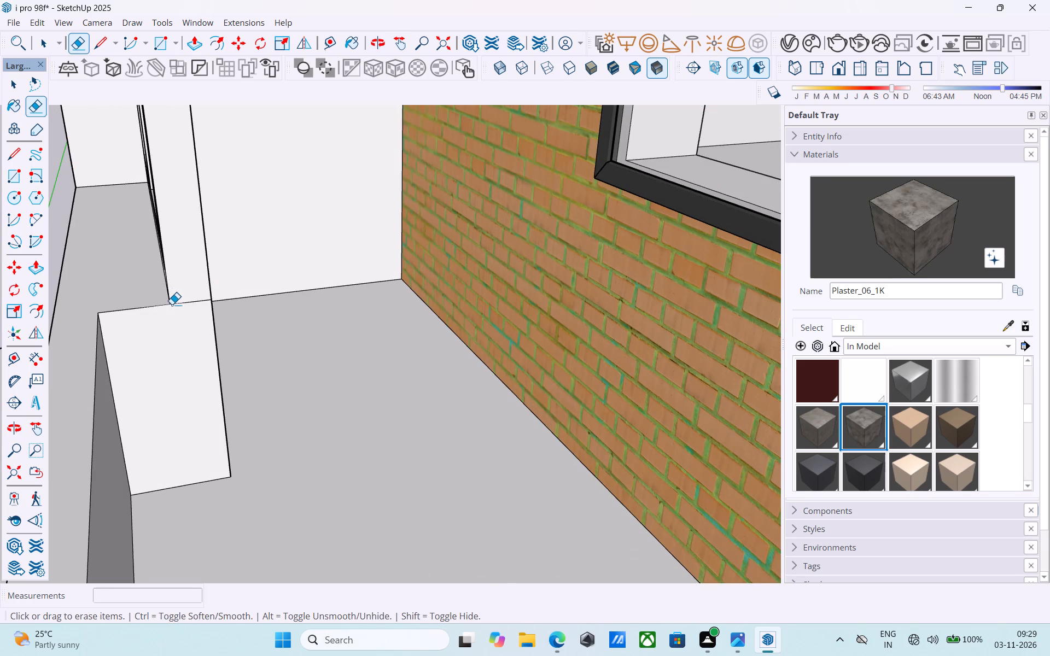
click(177, 306)
middle_drag(189, 314, 116, 373)
scroll(325, 268, up, 6)
drag(217, 151, 222, 152)
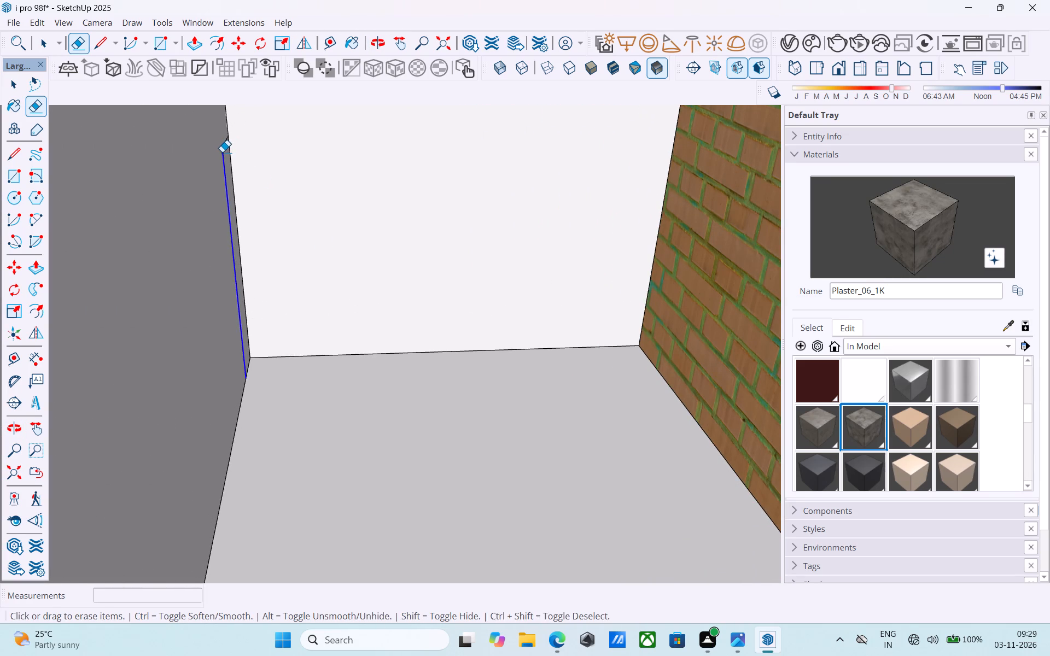
click(224, 144)
Examine the white bands, balconies and upper storeys from the side and front corner.
scroll(240, 191, down, 9)
middle_drag(441, 214, 662, 193)
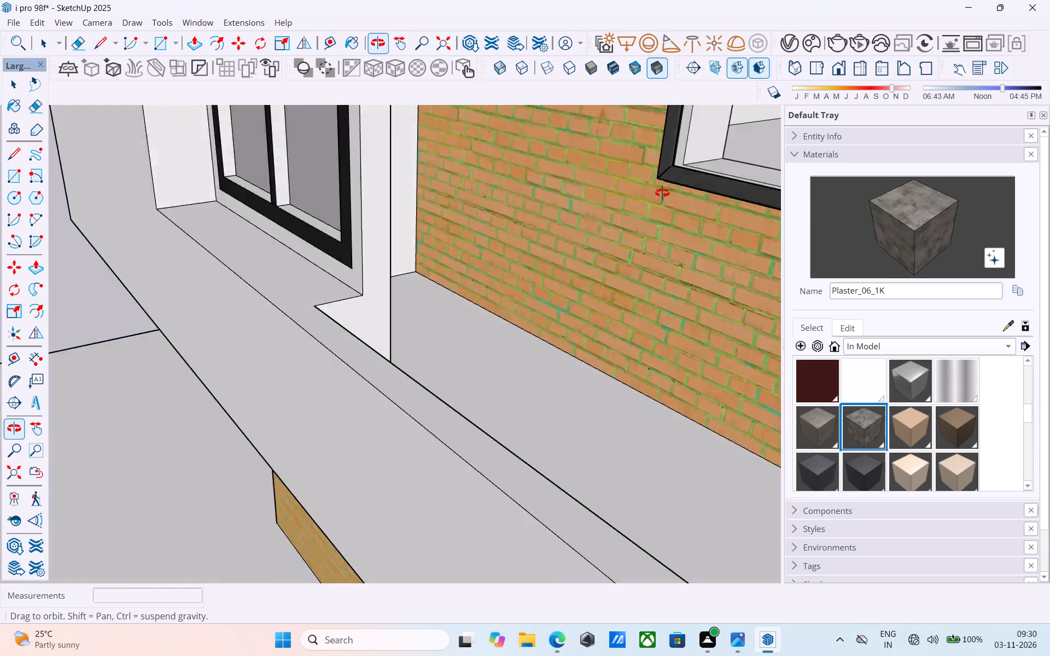
middle_drag(662, 193, 700, 188)
scroll(372, 249, down, 15)
shift+middle_drag(532, 297, 685, 348)
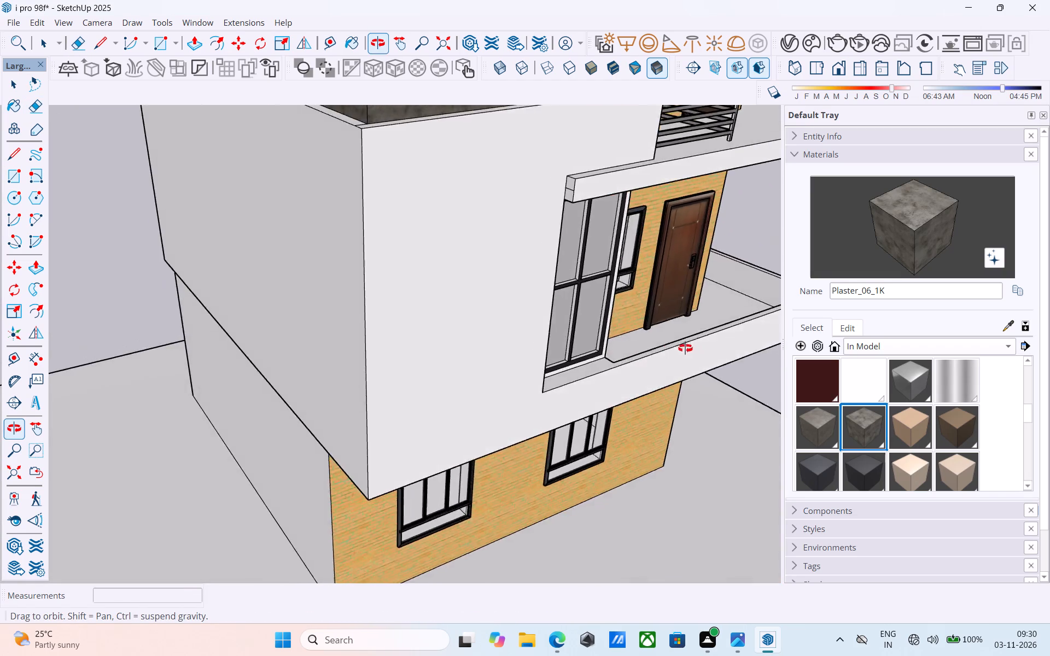
shift+middle_drag(685, 348, 450, 420)
scroll(450, 417, down, 5)
shift+middle_drag(445, 418, 444, 496)
scroll(444, 496, down, 6)
middle_drag(460, 471, 458, 484)
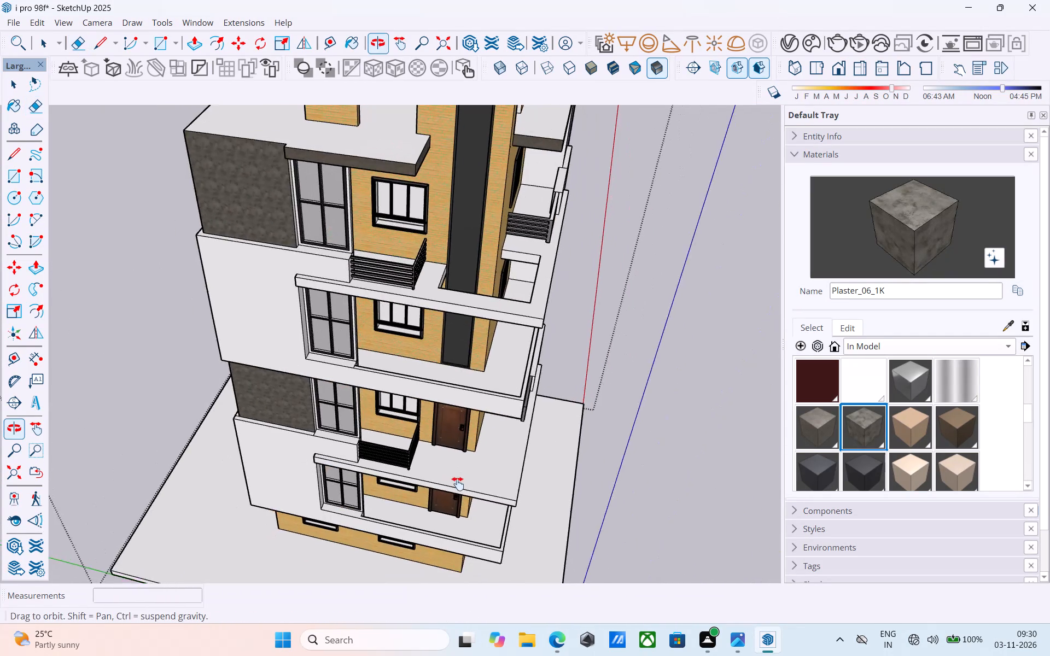
middle_drag(458, 484, 675, 405)
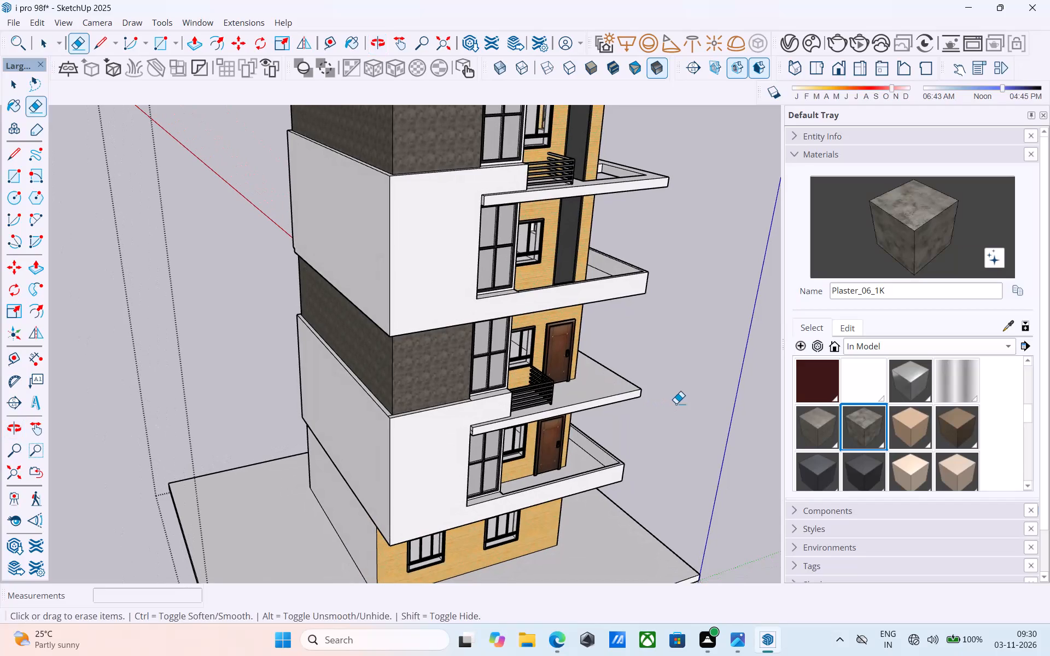
scroll(676, 403, down, 6)
shift+middle_drag(676, 403, 695, 436)
middle_click(695, 436)
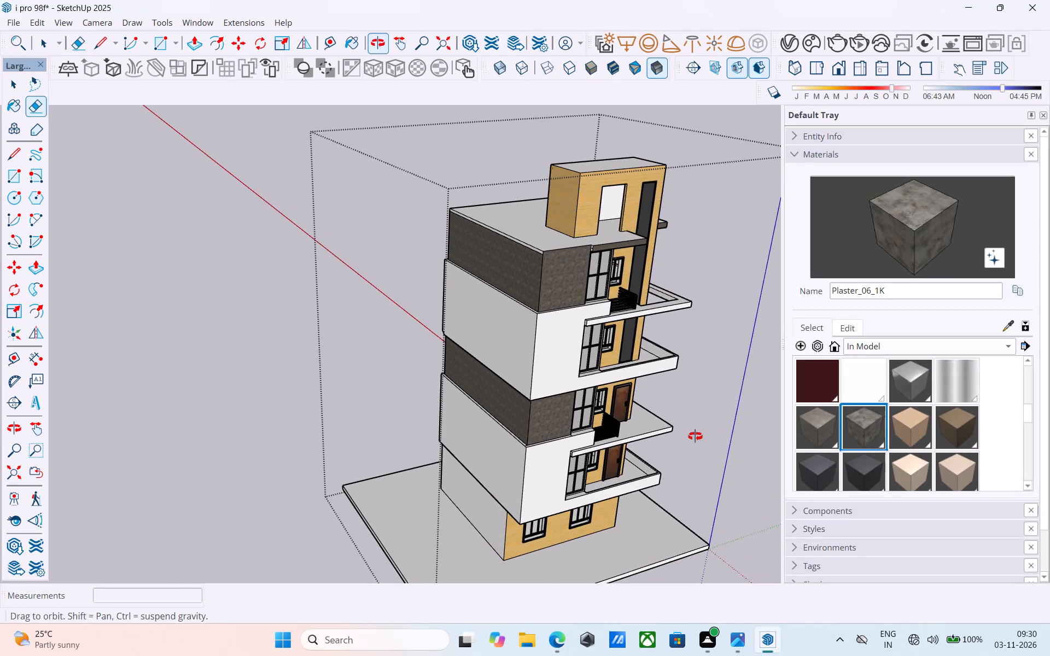
scroll(693, 432, down, 5)
shift+middle_drag(693, 432, 615, 423)
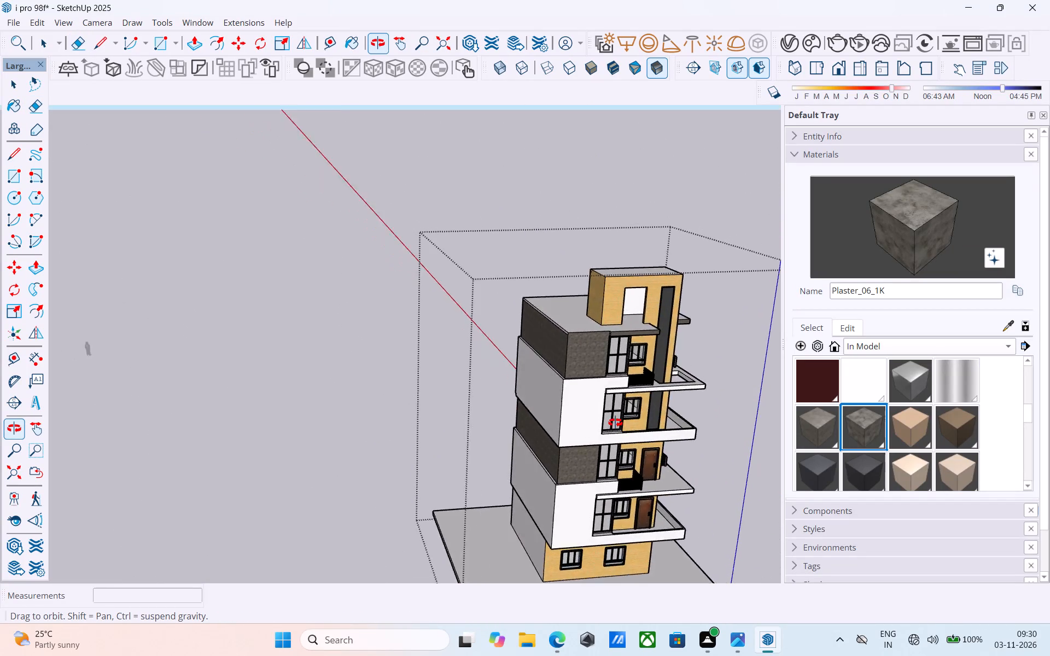
shift+middle_drag(615, 423, 398, 401)
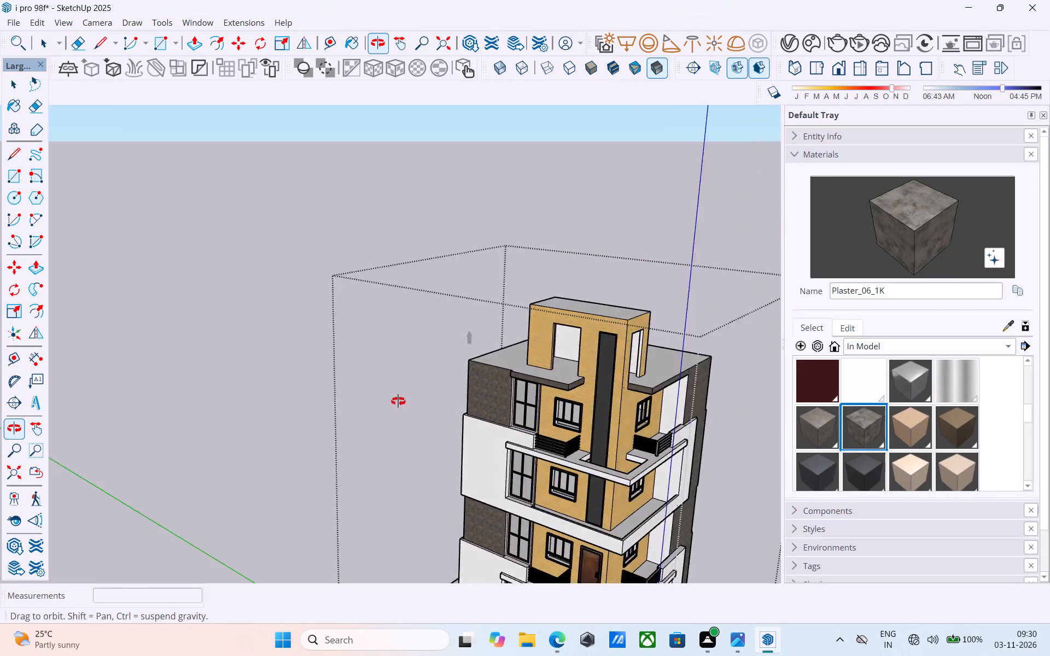
shift+middle_drag(398, 401, 372, 389)
scroll(383, 382, down, 6)
middle_drag(434, 482, 428, 447)
scroll(479, 441, up, 11)
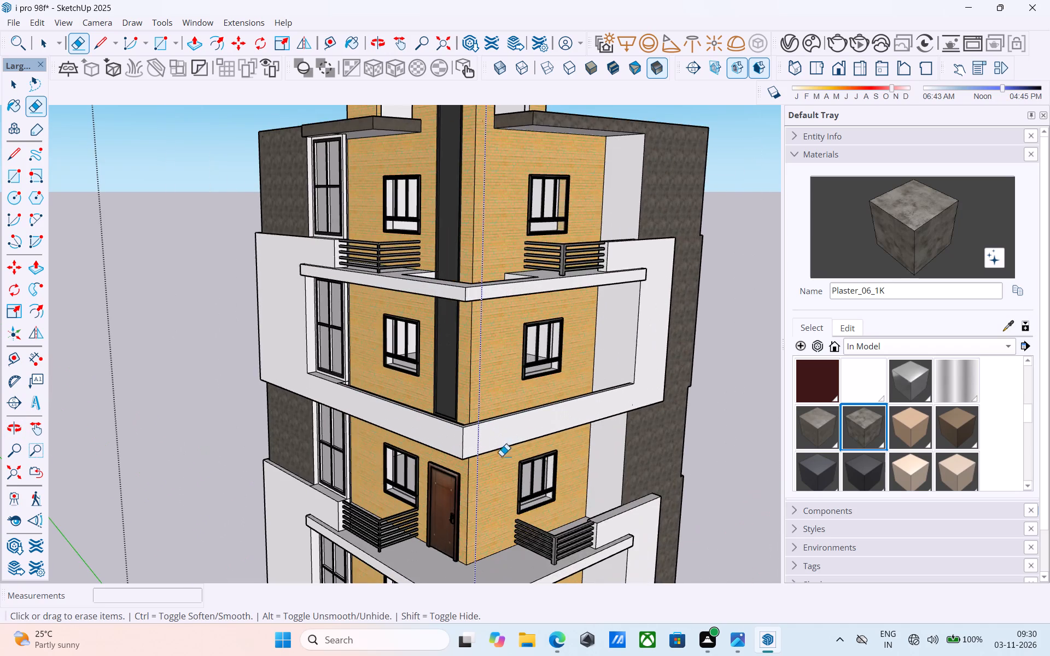
middle_drag(486, 456, 550, 452)
scroll(550, 449, down, 5)
shift+middle_drag(546, 444, 546, 405)
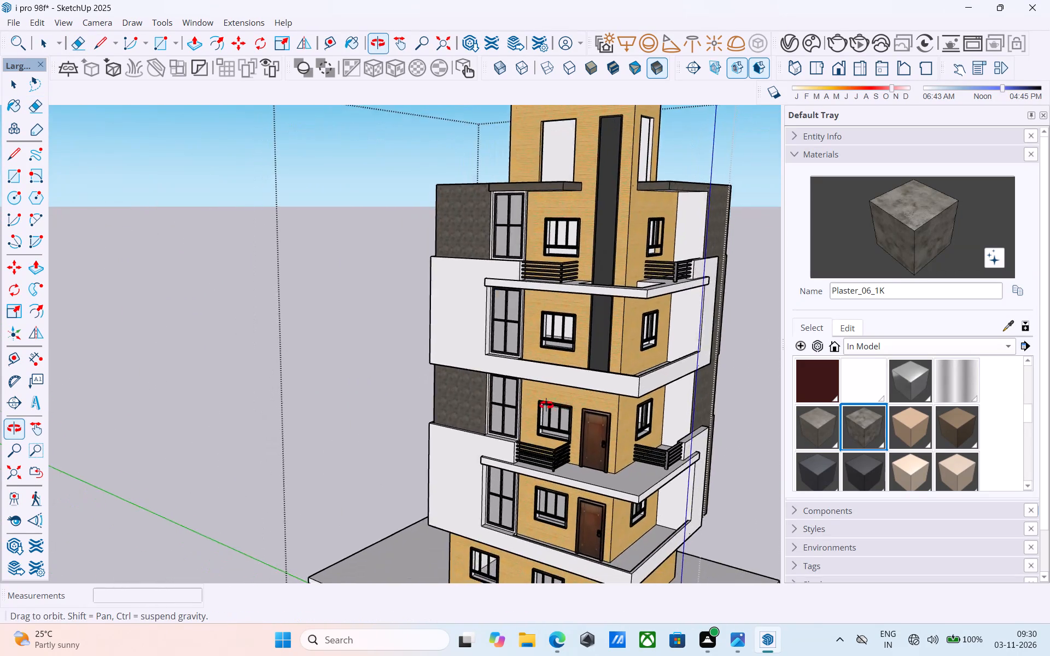
shift+middle_drag(546, 405, 535, 282)
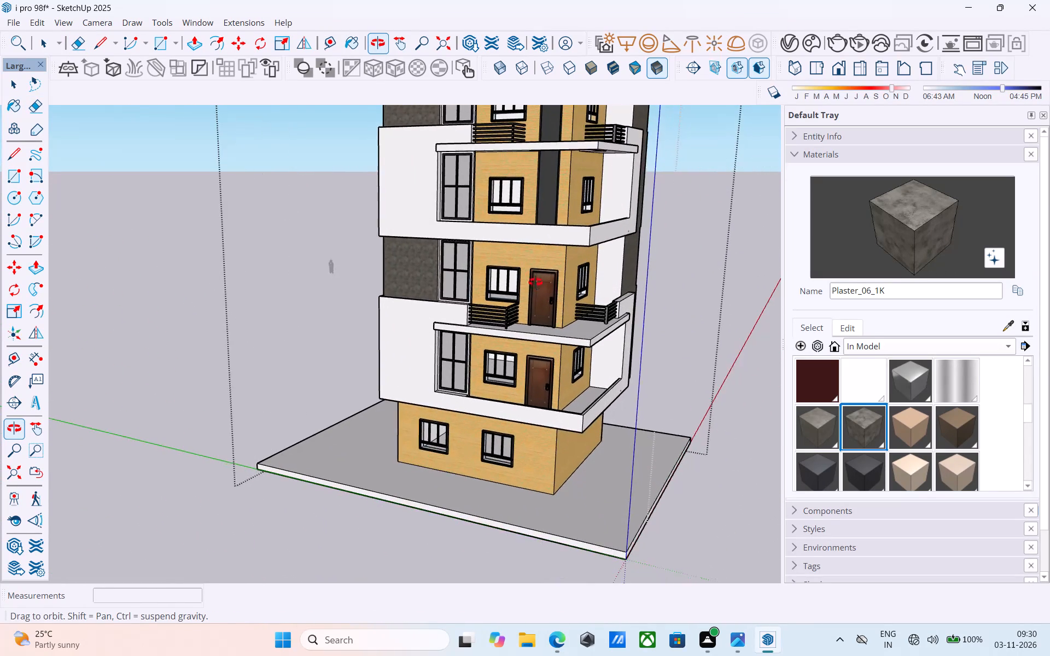
shift+middle_drag(535, 282, 523, 286)
Offset the outline of the railed balcony floor directly above the lowest balcony inward by 3".
scroll(532, 415, up, 6)
middle_drag(547, 414, 399, 478)
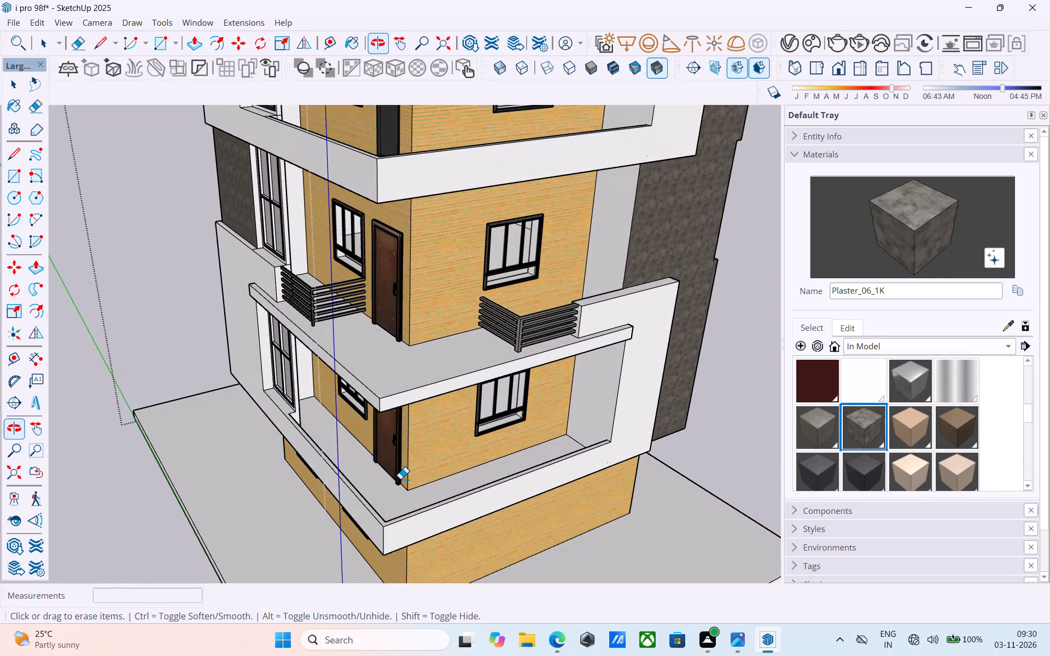
middle_drag(361, 441, 330, 436)
scroll(292, 345, up, 6)
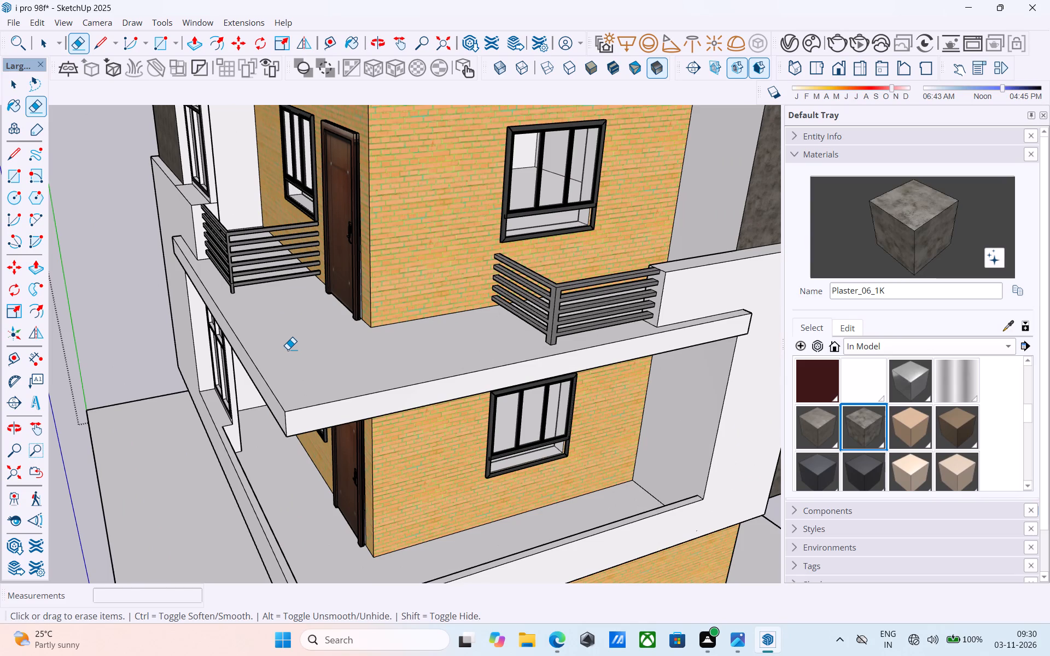
key(space)
scroll(328, 402, up, 4)
click(309, 391)
scroll(309, 391, up, 2)
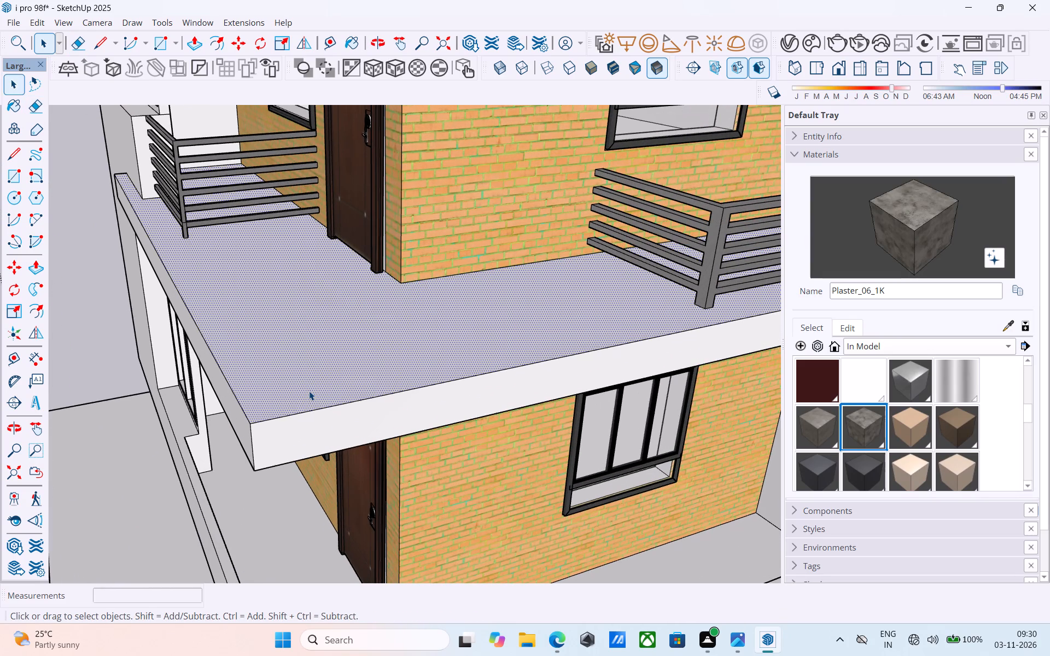
key(f)
click(309, 391)
key(3)
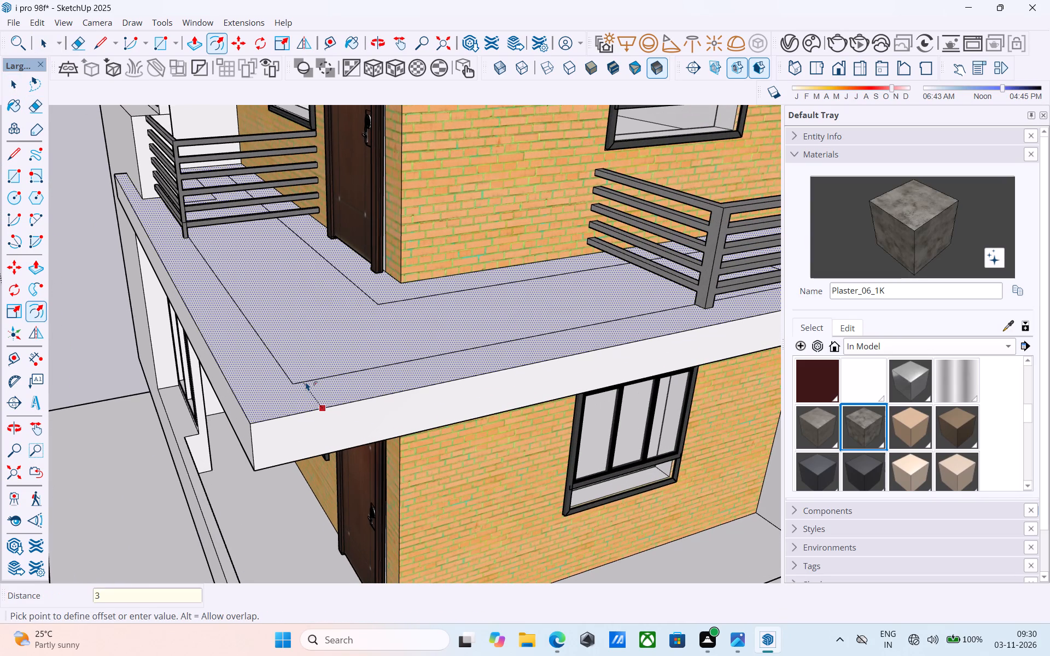
key(shift+quotedbl)
key(Return)
key(space)
Draw a 3" line across the balcony's outer edge strip near each railing's corner post to split off the middle section.
key(l)
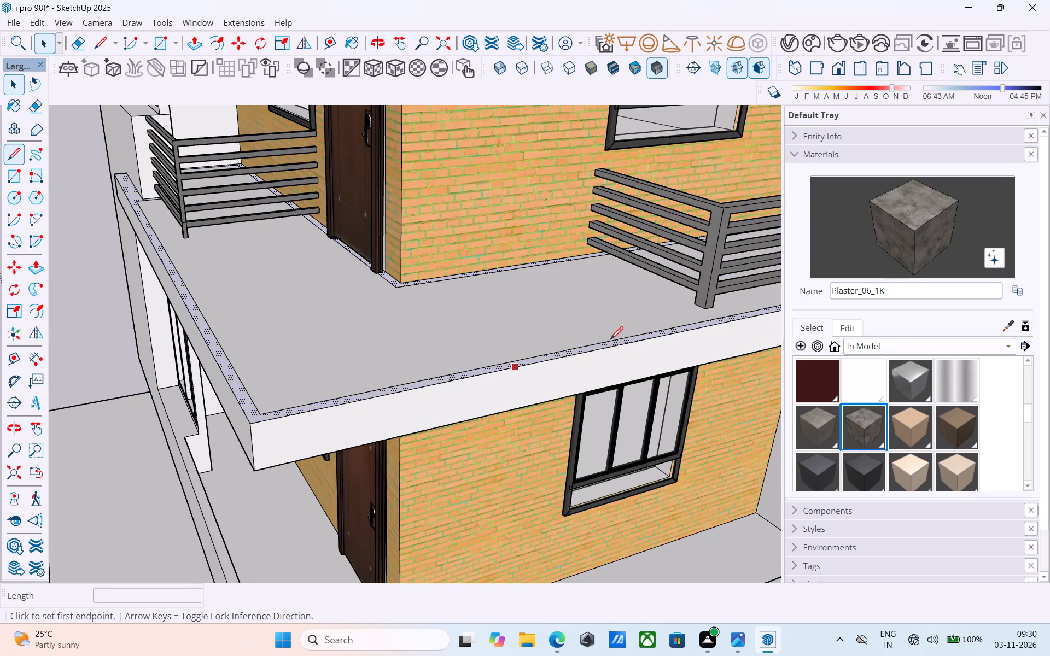
scroll(722, 321, up, 7)
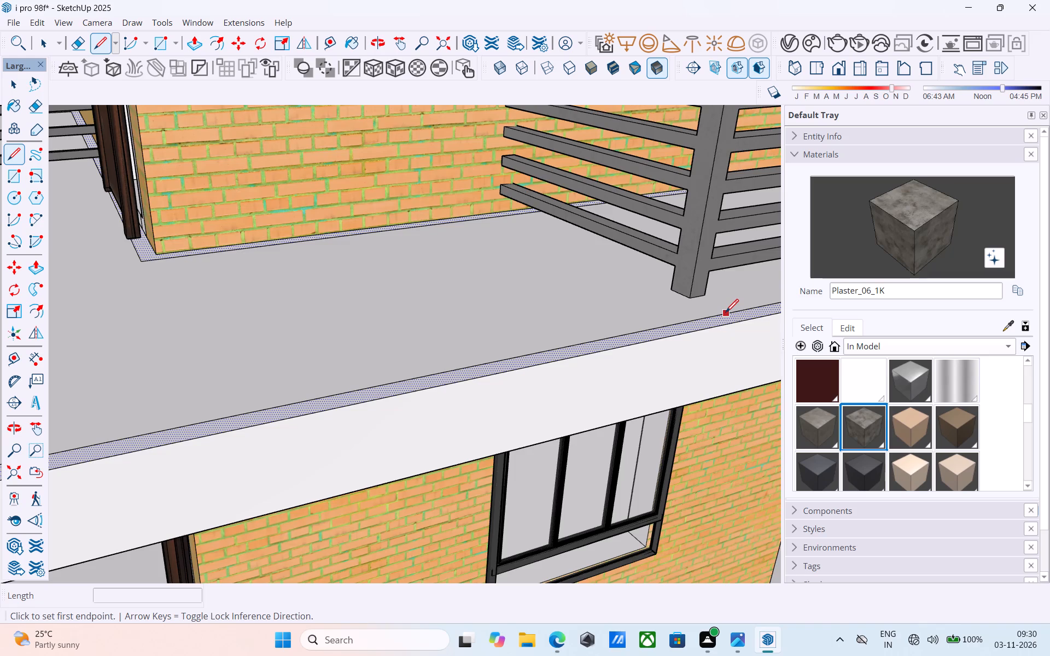
scroll(726, 313, down, 12)
scroll(726, 313, up, 5)
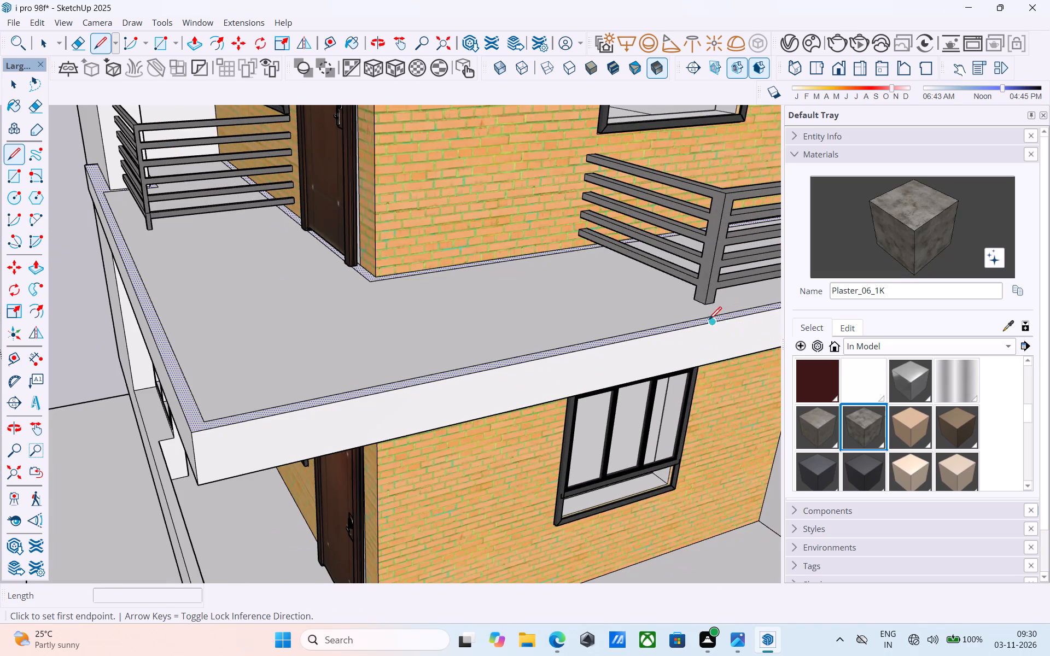
click(715, 314)
click(723, 321)
scroll(723, 321, down, 6)
scroll(314, 273, up, 9)
click(336, 260)
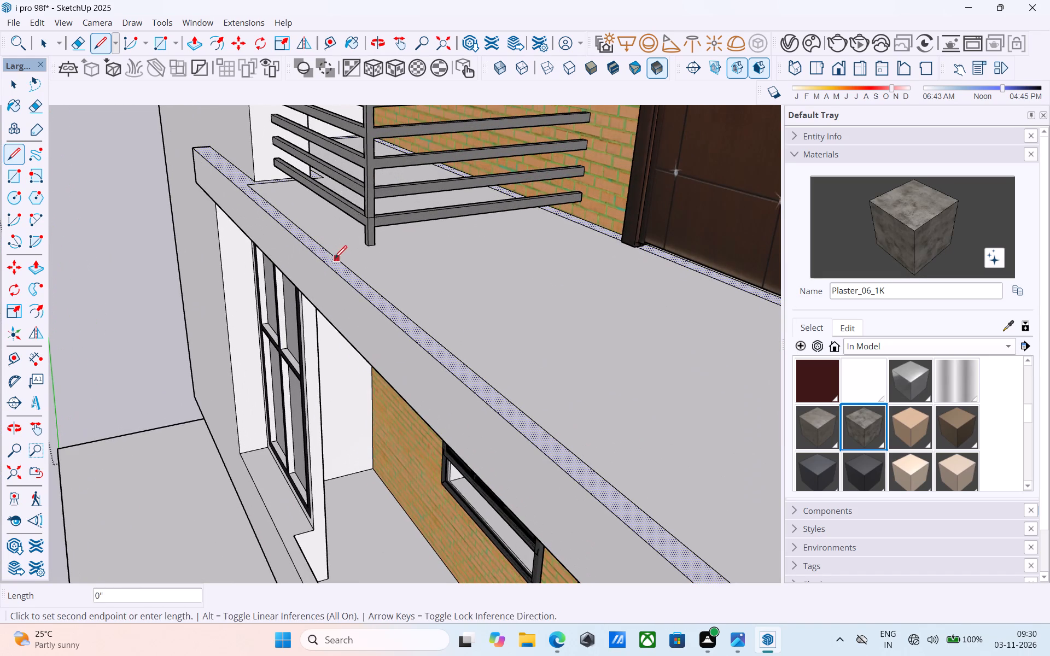
click(326, 266)
key(space)
Push/Pull the edge strip between the two railings up 2' as a parapet around the balcony's front corner.
key(p)
click(348, 271)
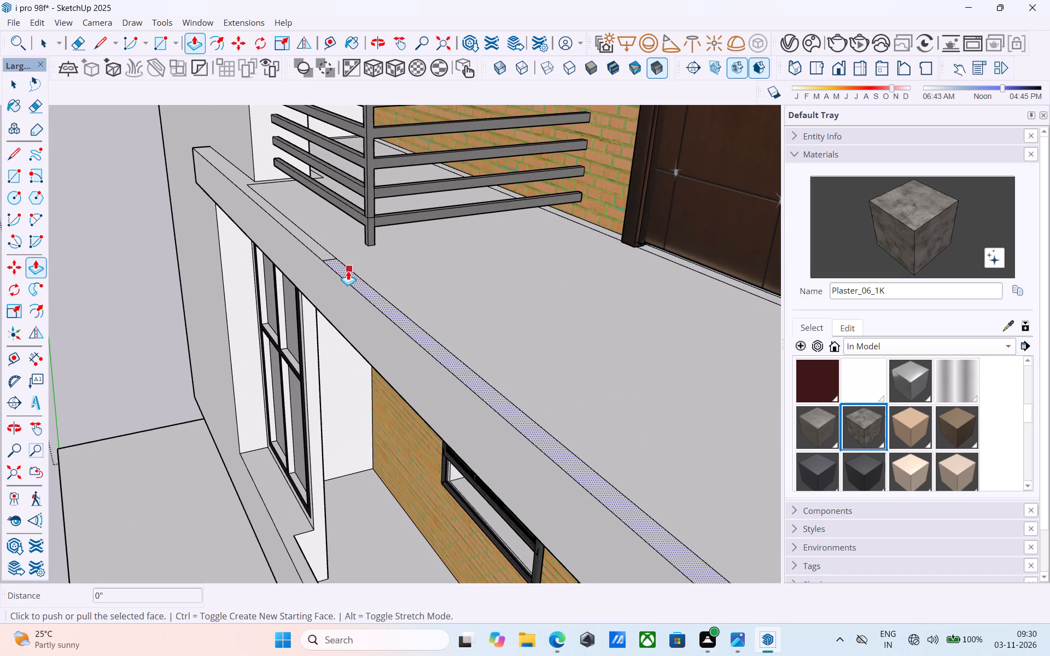
text(2')
key(Return)
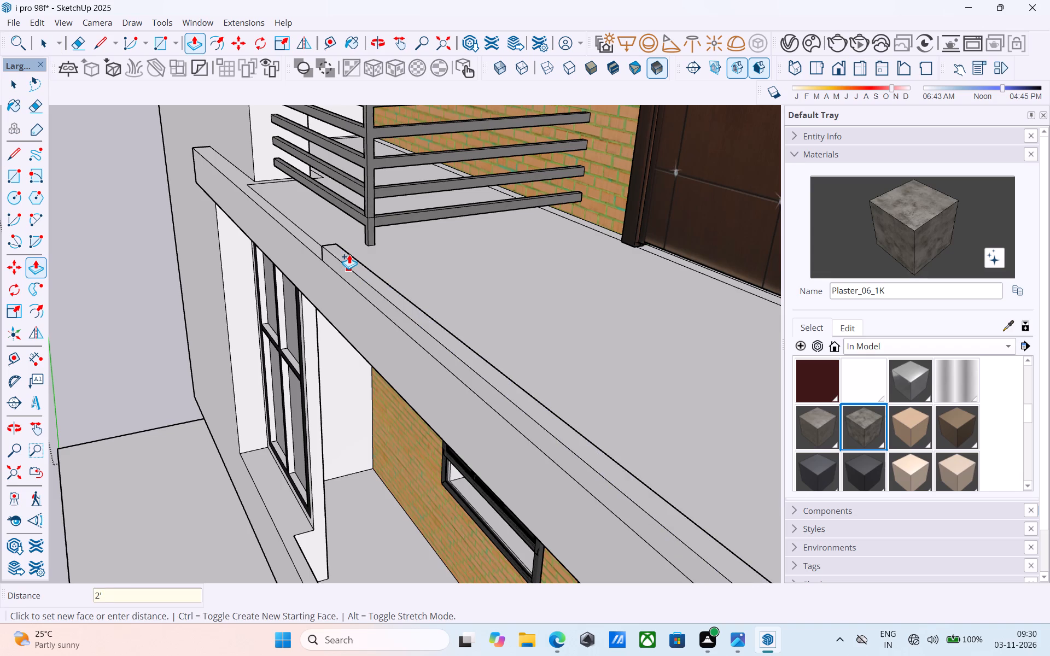
key(space)
scroll(349, 254, down, 17)
middle_drag(573, 232, 690, 224)
scroll(690, 224, down, 2)
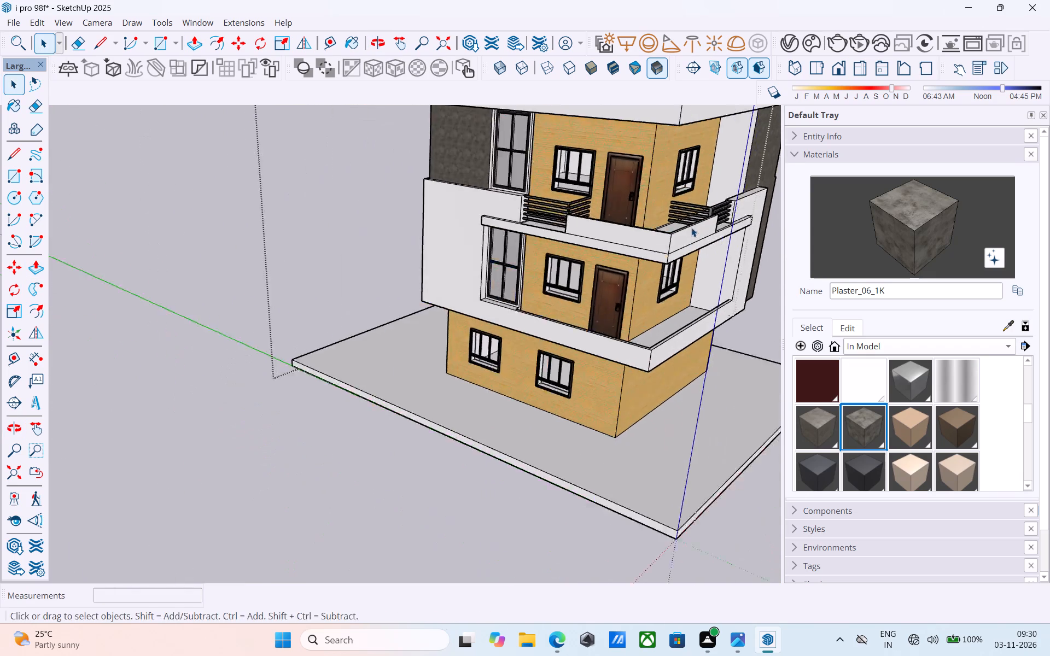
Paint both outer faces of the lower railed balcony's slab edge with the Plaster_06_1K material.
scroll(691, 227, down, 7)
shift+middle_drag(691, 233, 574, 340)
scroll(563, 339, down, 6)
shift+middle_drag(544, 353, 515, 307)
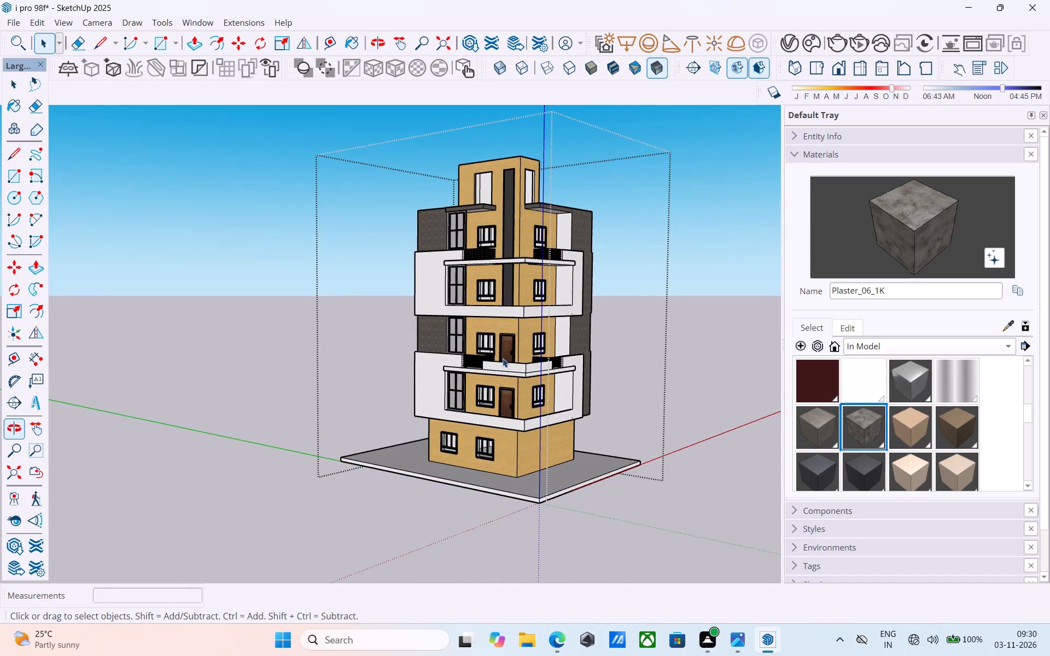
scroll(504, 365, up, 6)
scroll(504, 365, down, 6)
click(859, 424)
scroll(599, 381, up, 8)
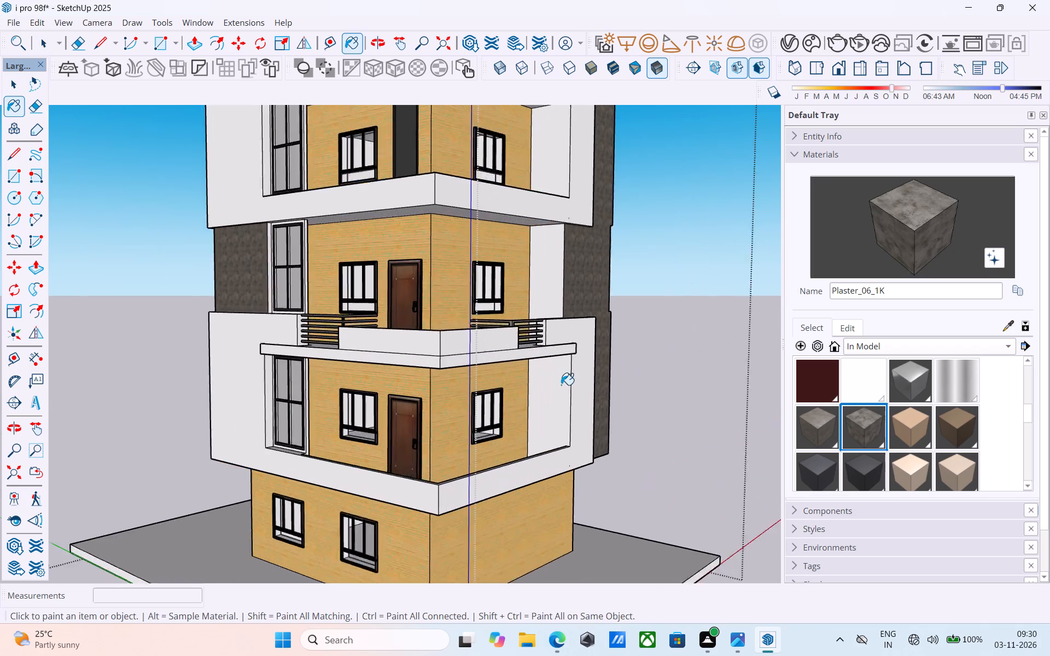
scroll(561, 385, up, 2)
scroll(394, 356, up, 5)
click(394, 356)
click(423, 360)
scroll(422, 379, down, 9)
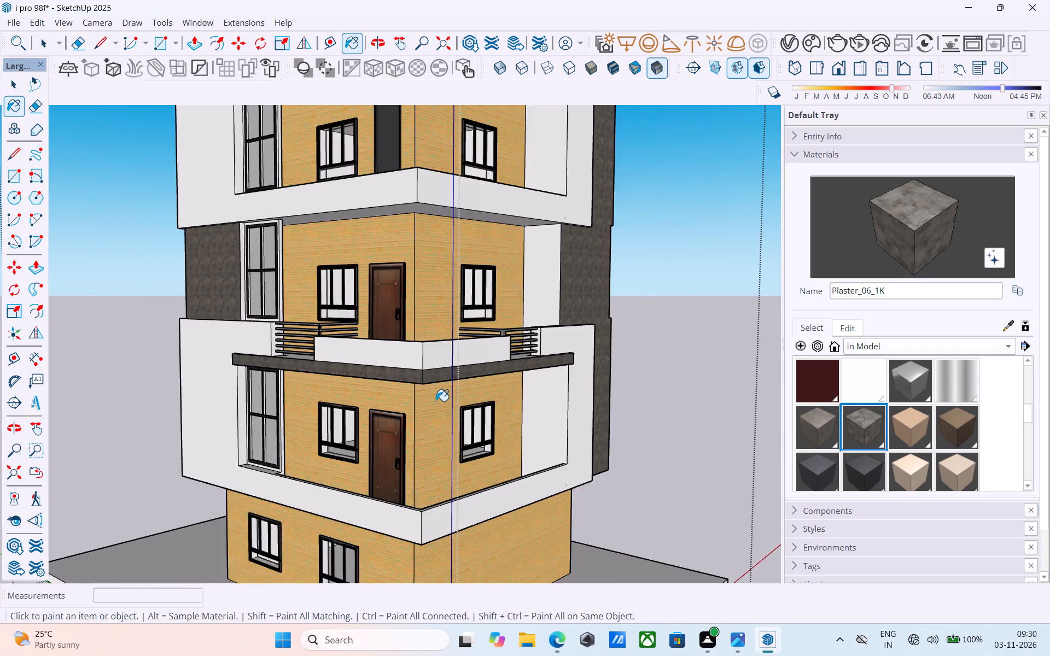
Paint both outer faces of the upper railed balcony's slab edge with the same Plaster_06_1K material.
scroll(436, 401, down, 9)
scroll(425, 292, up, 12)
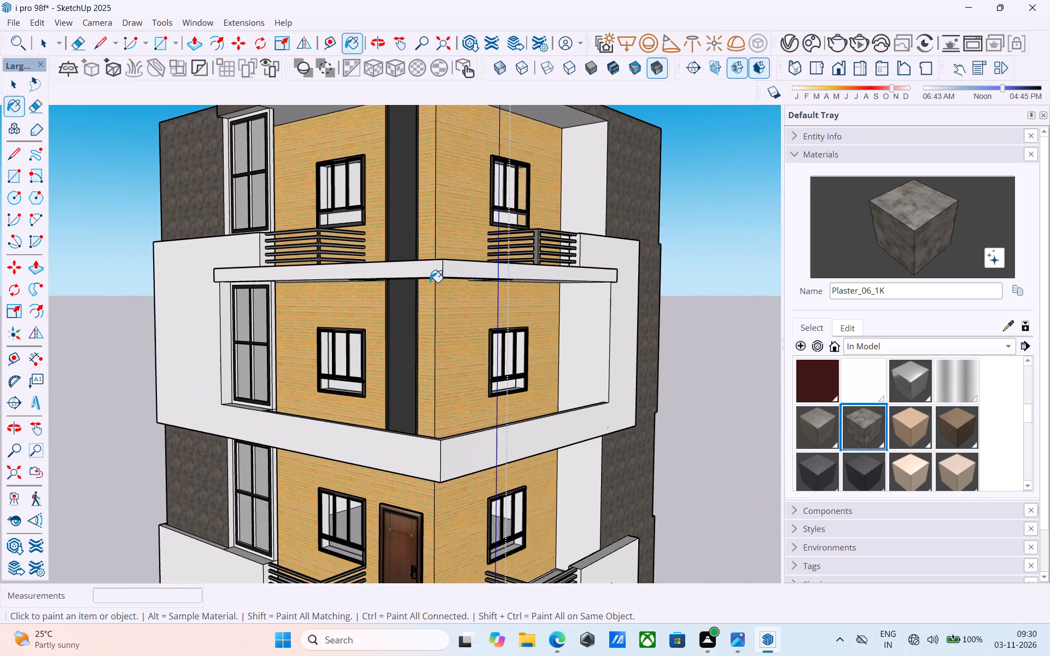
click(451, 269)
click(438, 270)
Undo the slab-edge painting, the corner parapet, its dividing lines and the floor outline offset on the lower railed balcony.
scroll(428, 280, down, 11)
middle_drag(412, 297, 407, 294)
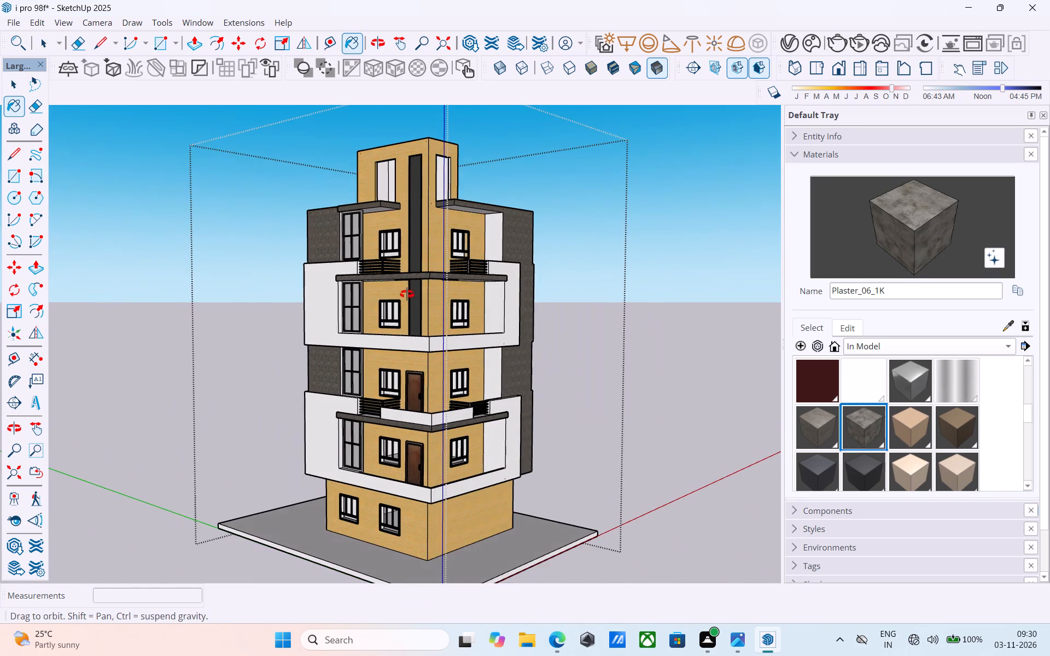
middle_drag(407, 294, 407, 296)
scroll(435, 464, up, 7)
scroll(441, 456, down, 8)
middle_drag(430, 449, 382, 531)
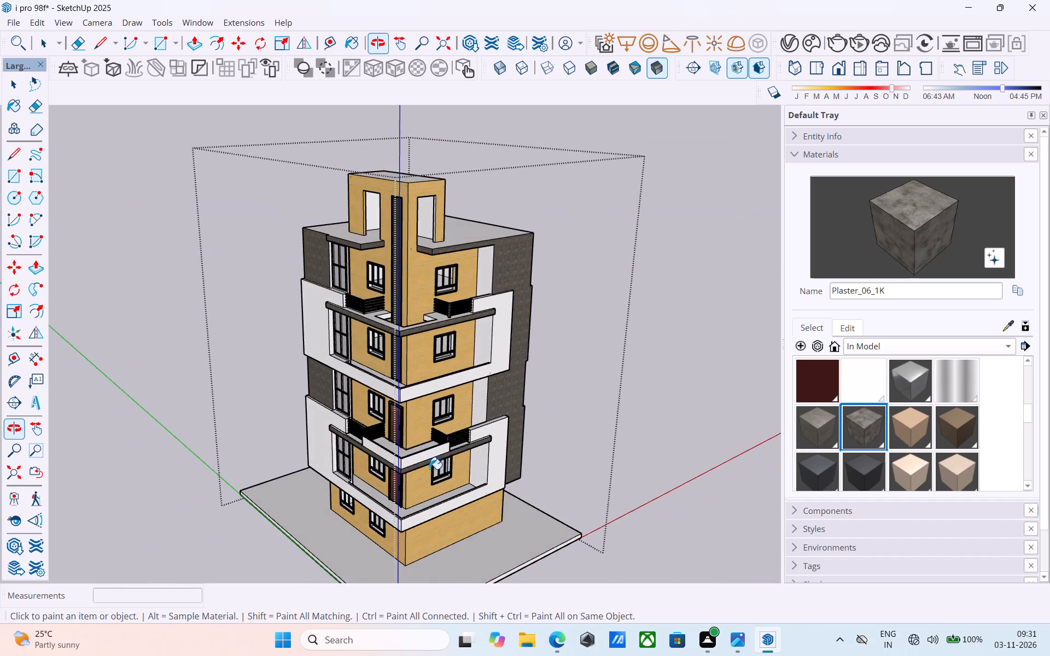
scroll(431, 460, up, 10)
scroll(349, 467, up, 6)
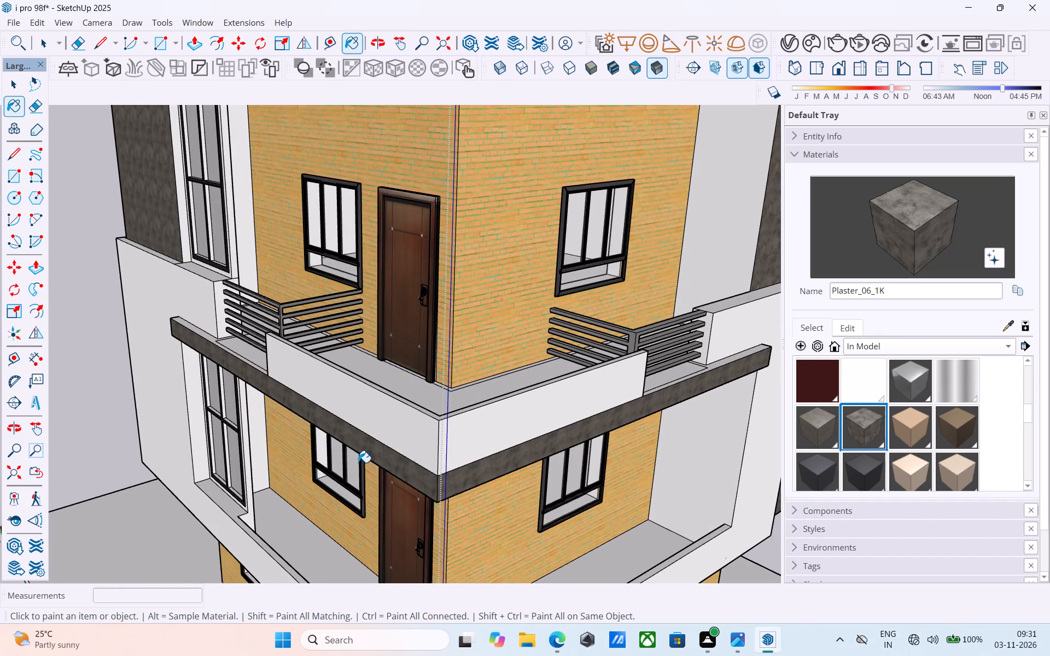
key(space)
key(ctrl+z)
key(ctrl+z)
key(ctrl+z)
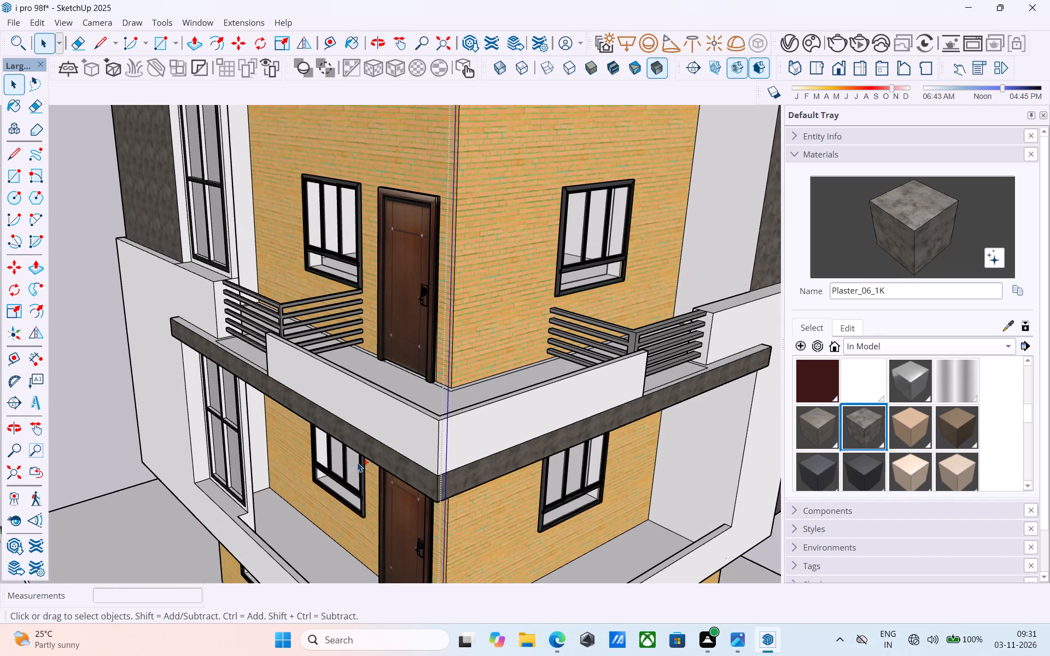
key(ctrl+z)
key(ctrl+z)
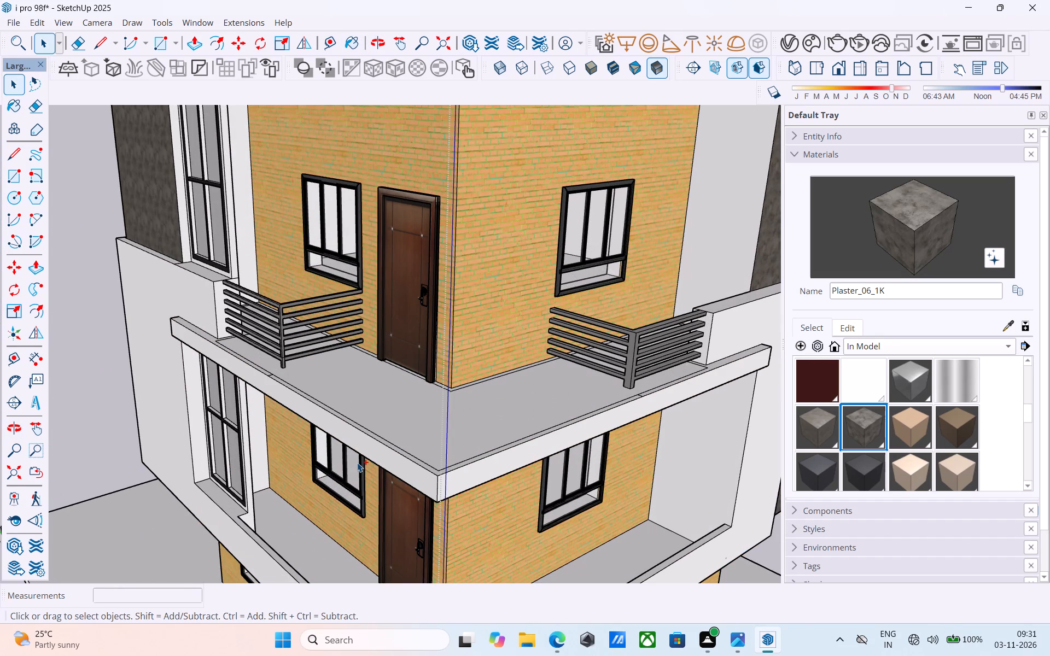
key(ctrl+z)
key(ctrl+z)
key(ctrl+z)
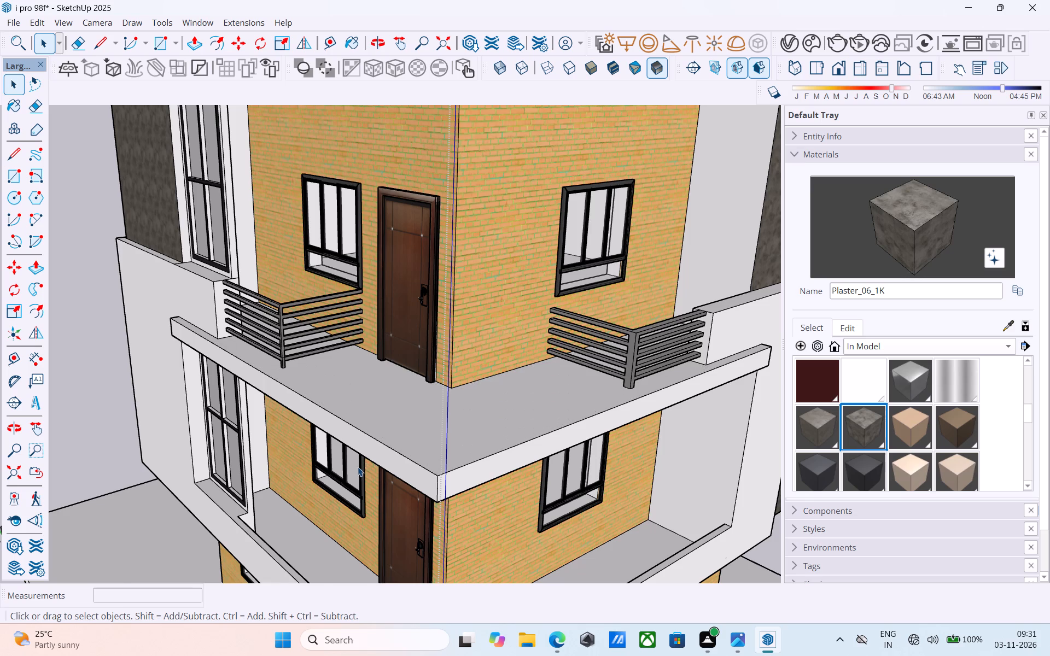
Paint both outer faces of the upper railed balcony's slab edge with Plaster_06_1K.
scroll(358, 468, down, 13)
scroll(363, 469, up, 3)
scroll(363, 468, down, 5)
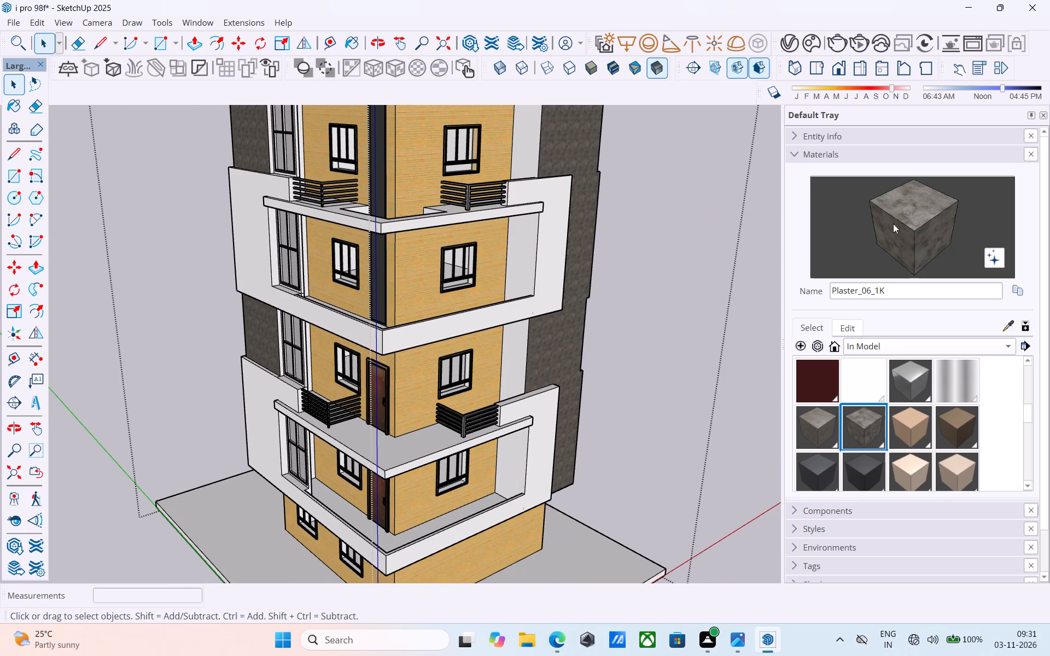
click(899, 222)
scroll(352, 243, up, 9)
click(416, 221)
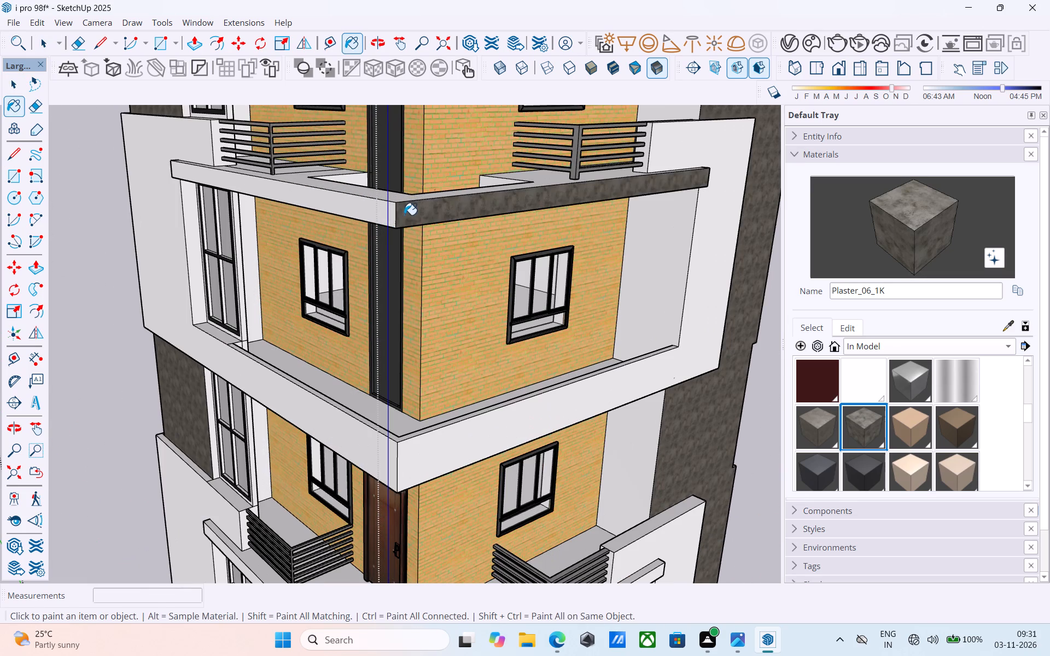
click(392, 215)
Paint both outer faces of the lower railed balcony's slab edge with Plaster_06_1K.
scroll(398, 210, down, 10)
scroll(420, 476, up, 9)
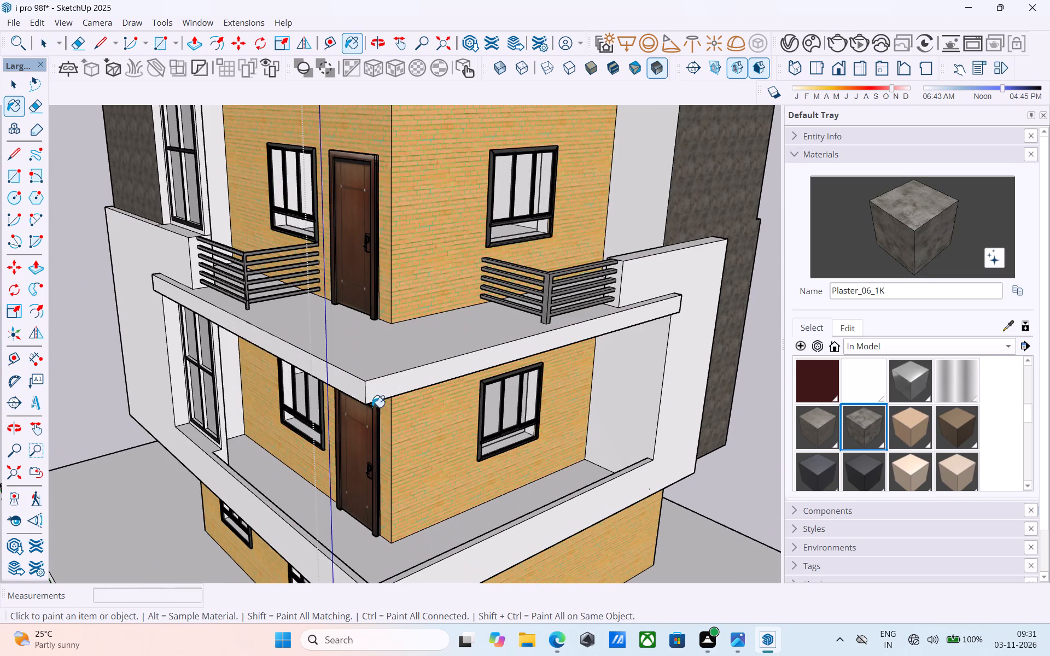
click(361, 393)
click(372, 388)
Check the repainted balcony edges on the whole building and save the model.
scroll(430, 402, down, 12)
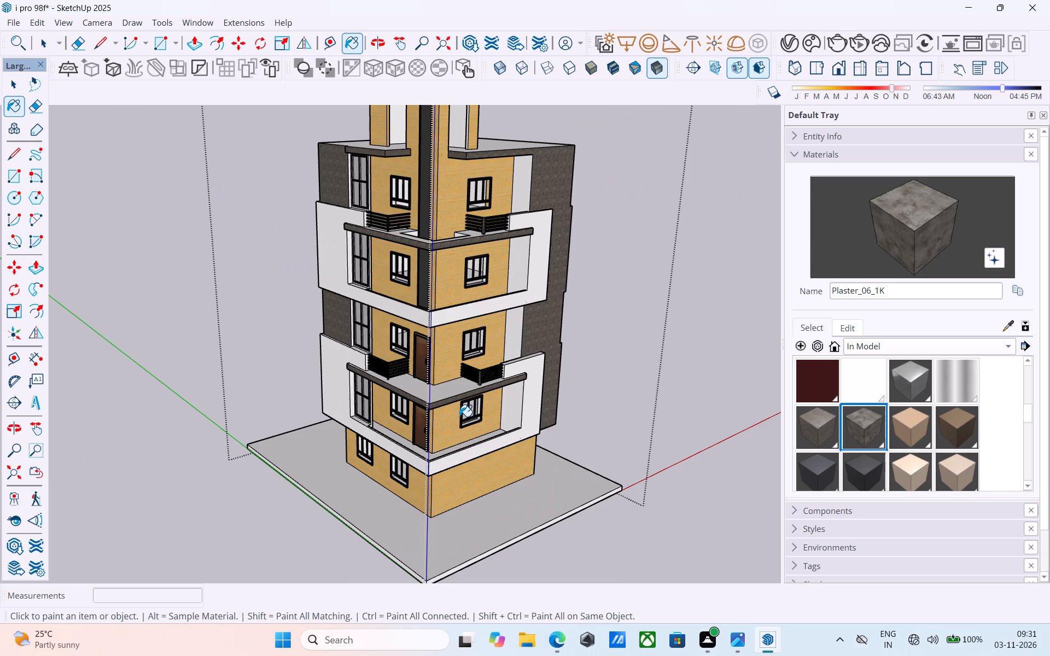
middle_drag(459, 418, 507, 587)
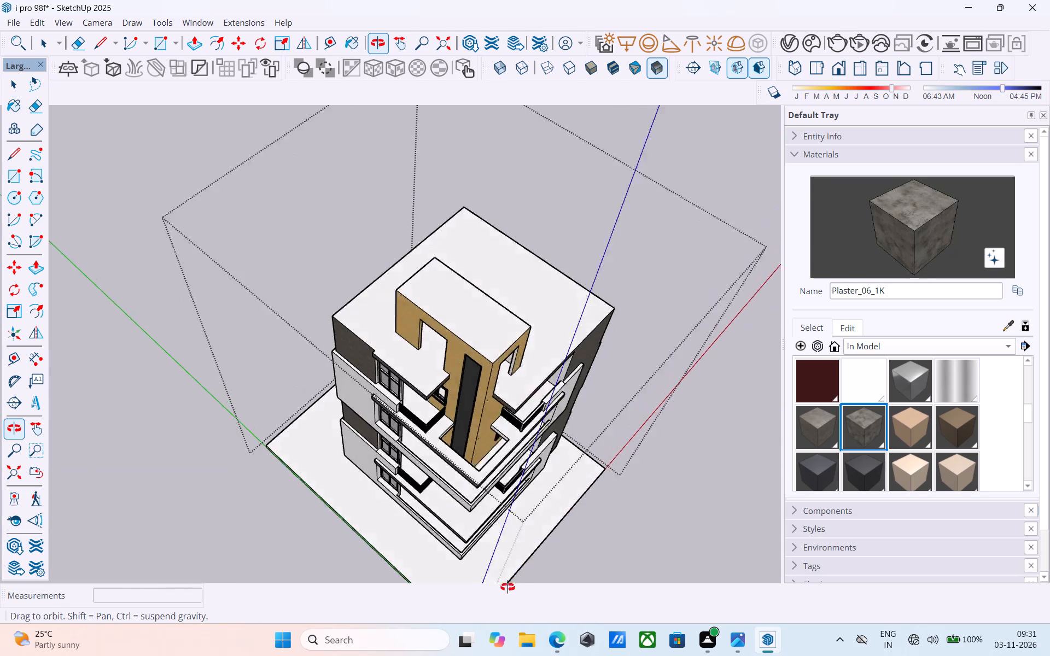
middle_drag(507, 587, 526, 436)
key(ctrl+s)
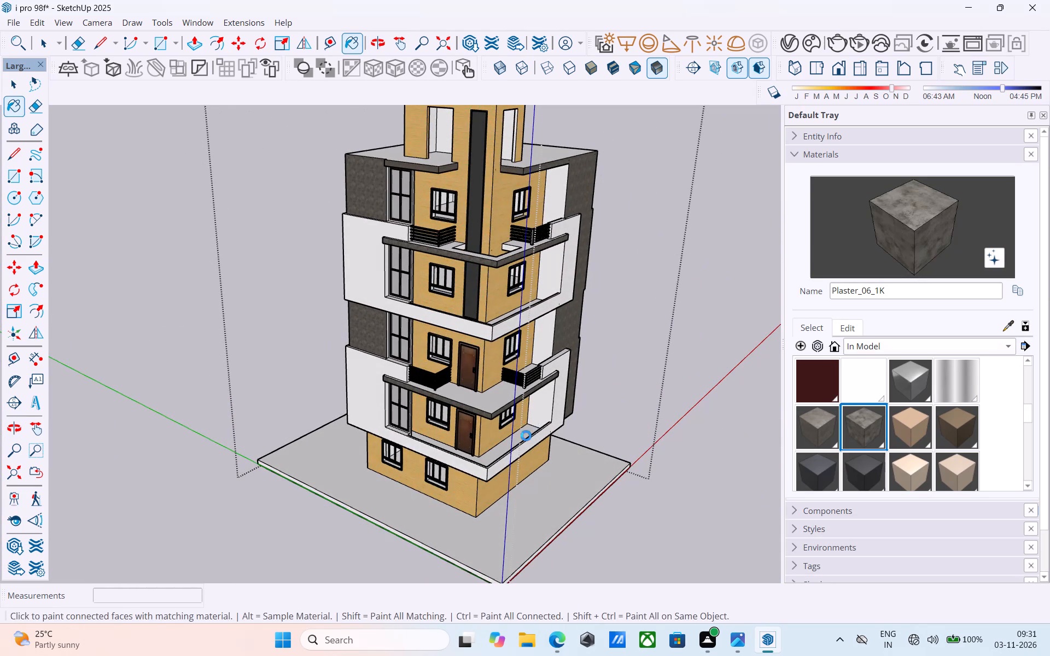
key(b)
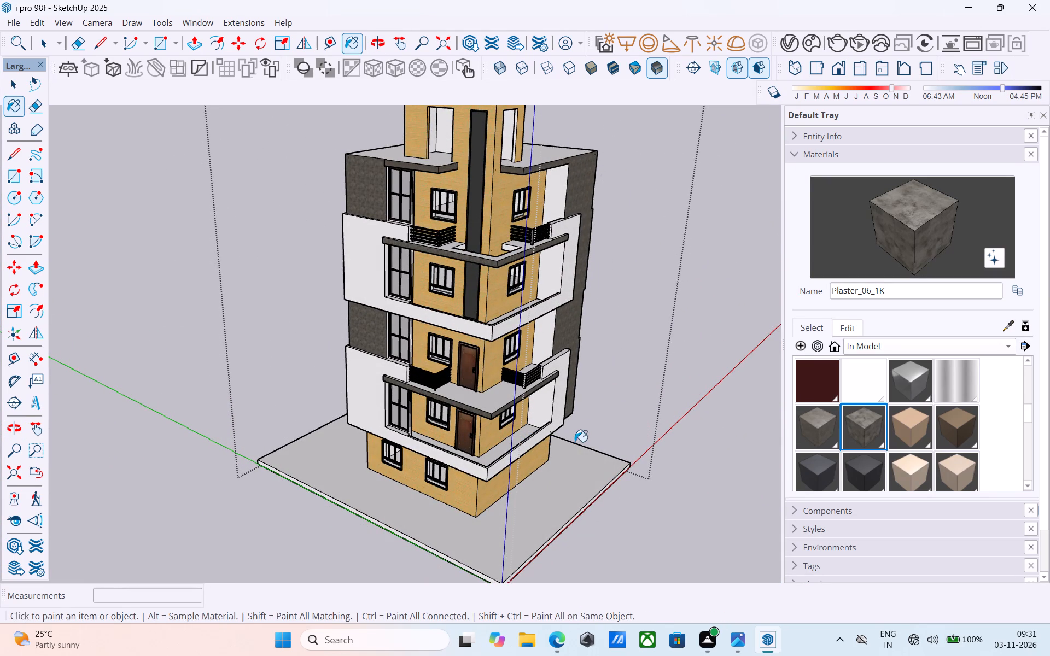
key(space)
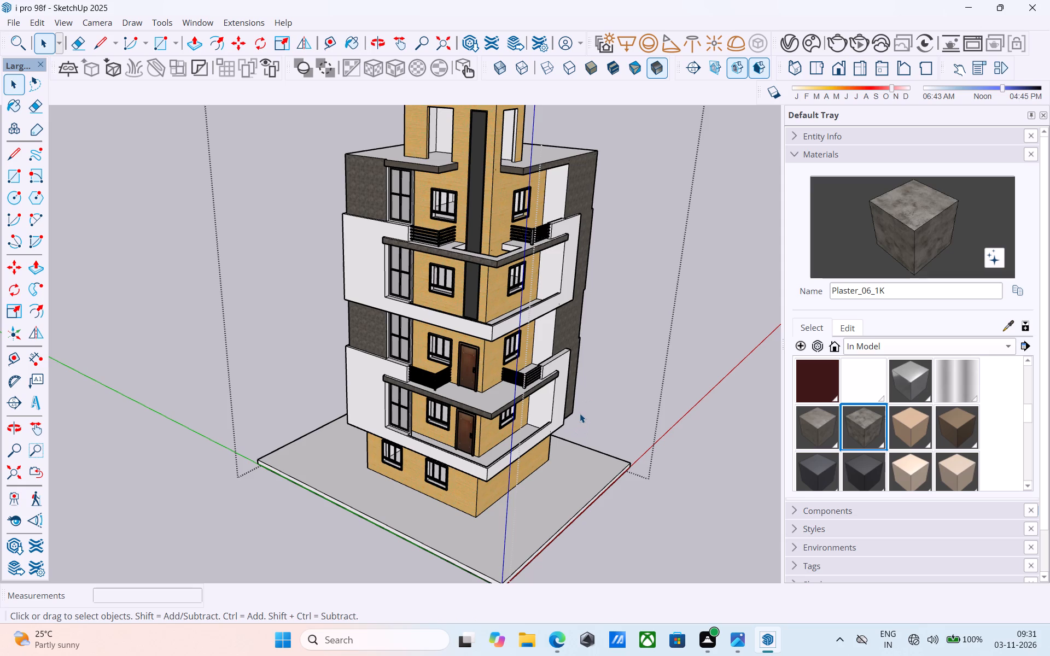
Delete the geometry picked near the top corner of the rooftop room's brick end wall.
scroll(580, 413, down, 7)
middle_drag(574, 355, 574, 348)
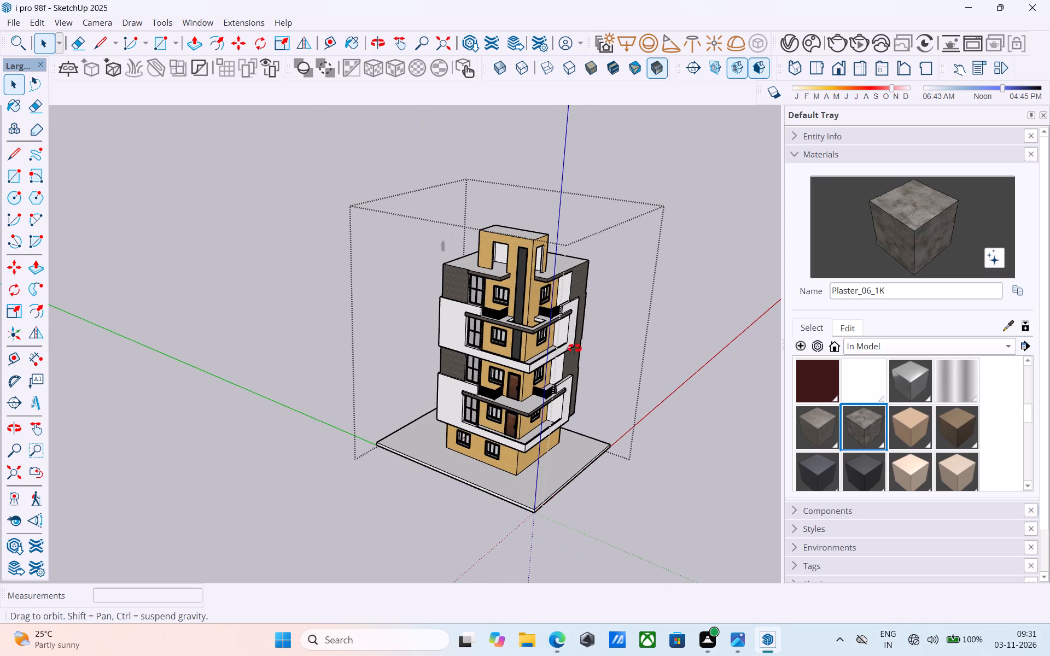
middle_drag(574, 348, 469, 274)
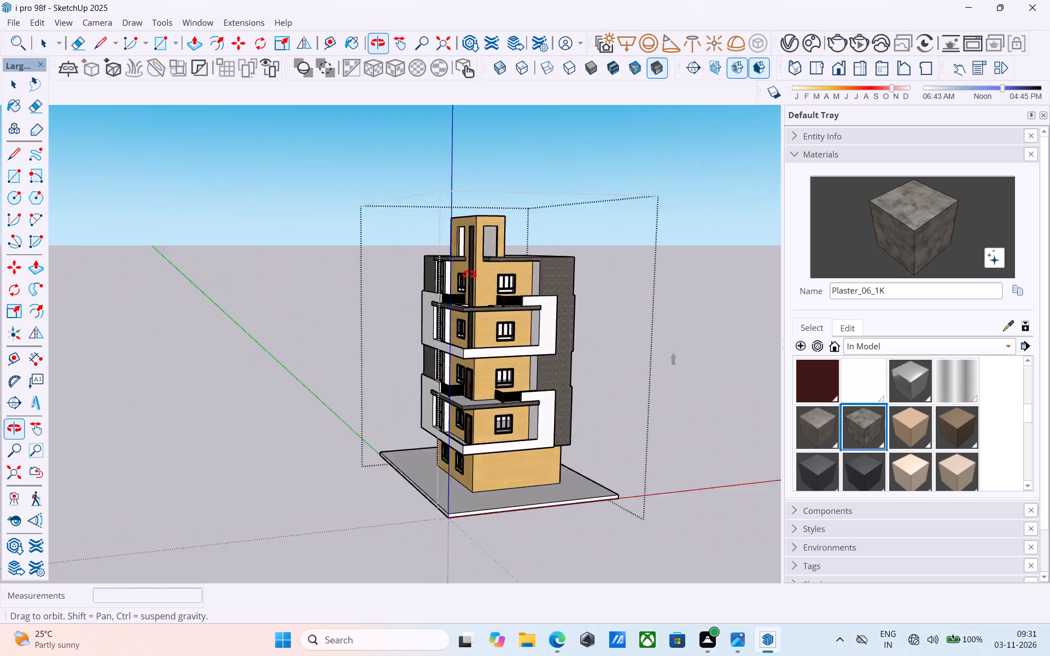
middle_drag(469, 274, 816, 385)
scroll(477, 189, up, 2)
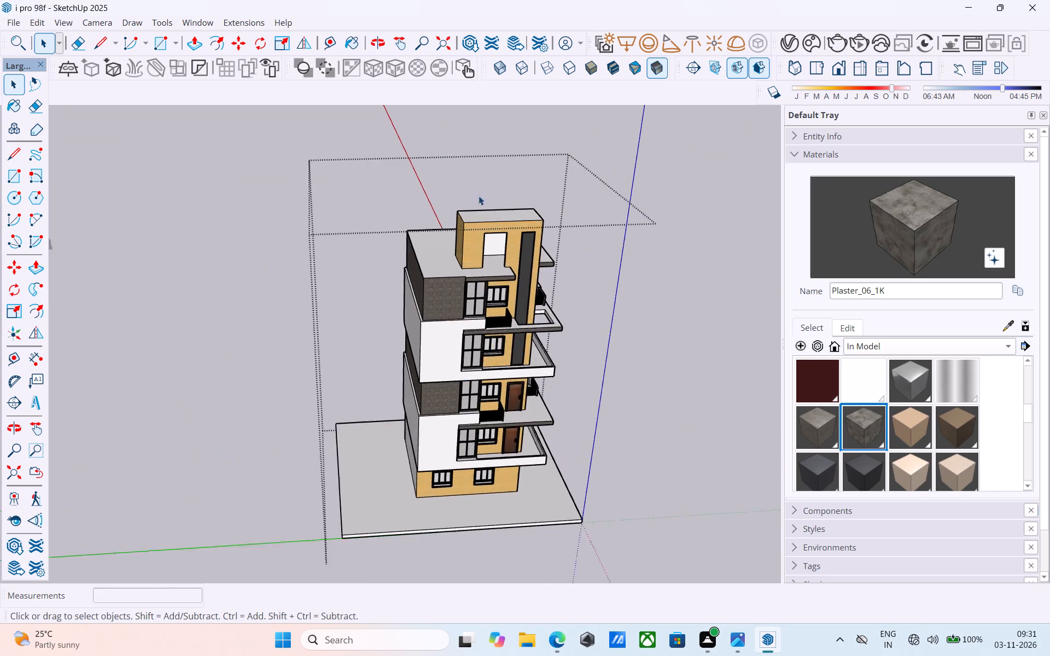
scroll(479, 196, up, 12)
middle_drag(476, 200, 750, 217)
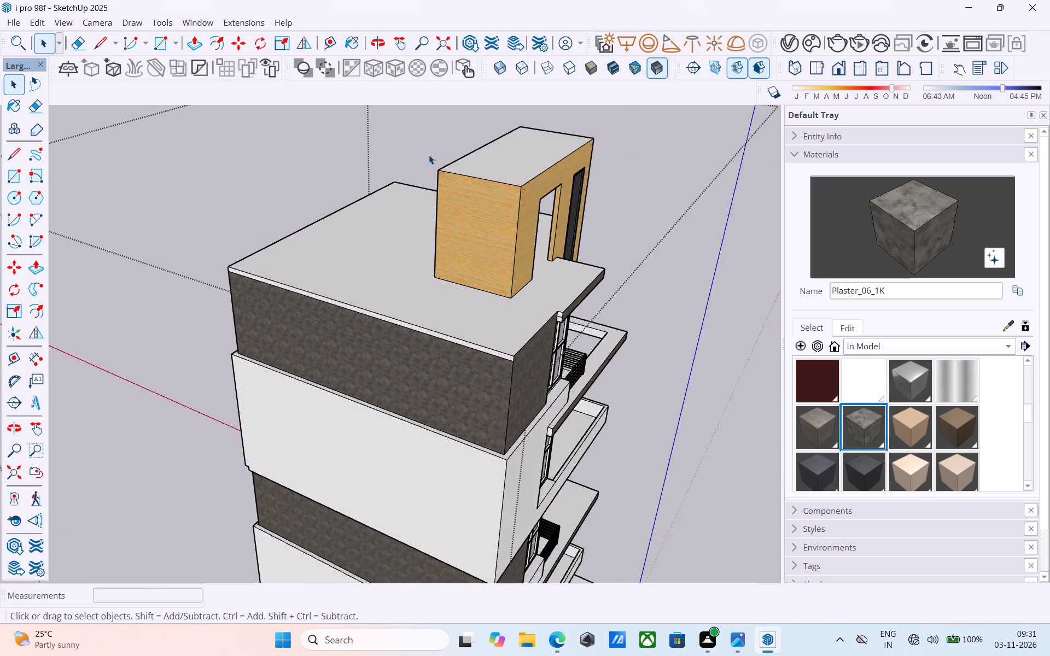
scroll(429, 155, up, 14)
scroll(462, 221, down, 6)
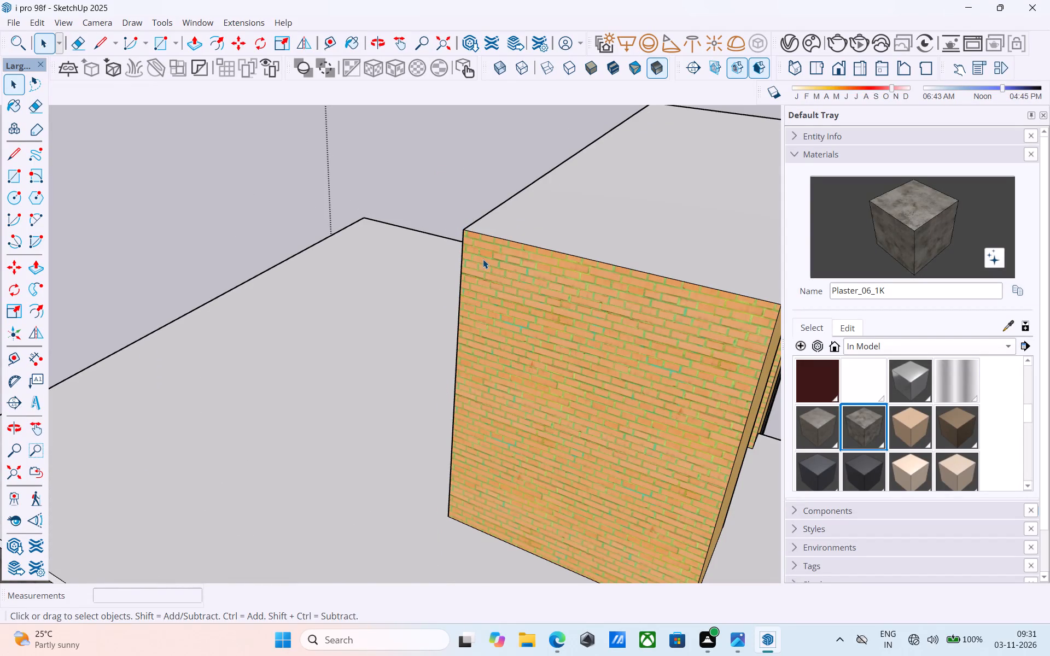
scroll(482, 258, up, 8)
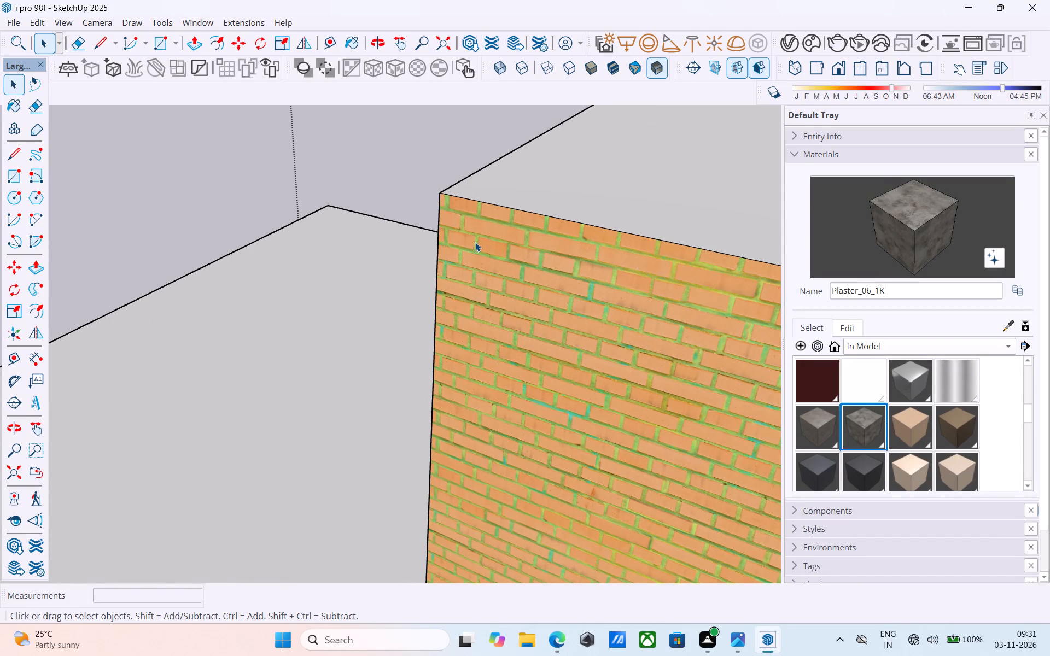
click(475, 242)
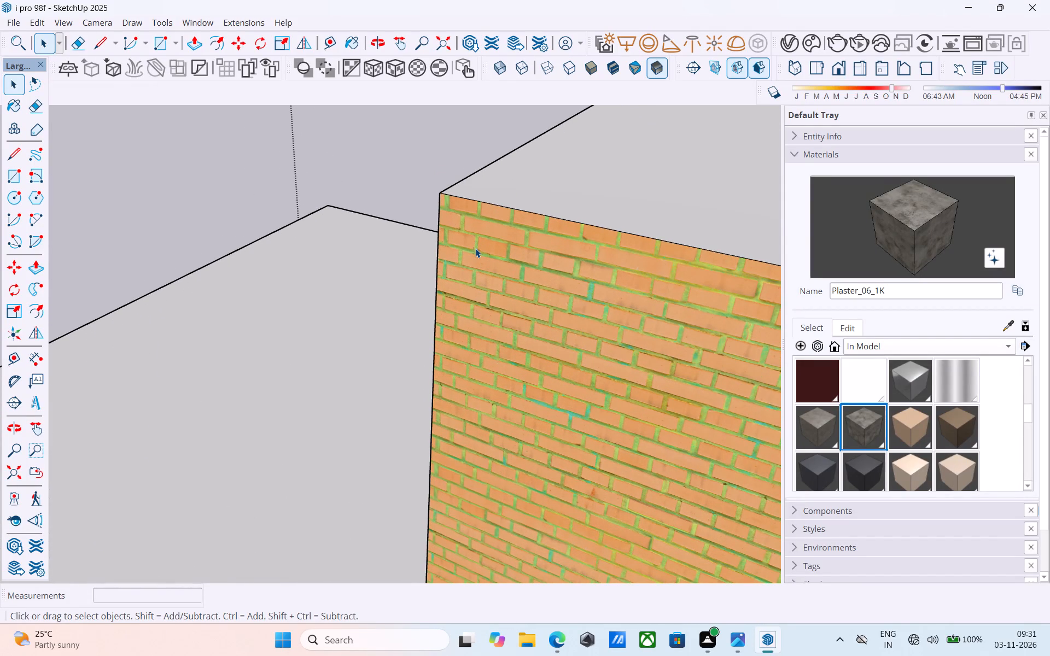
key(Delete)
scroll(504, 229, down, 8)
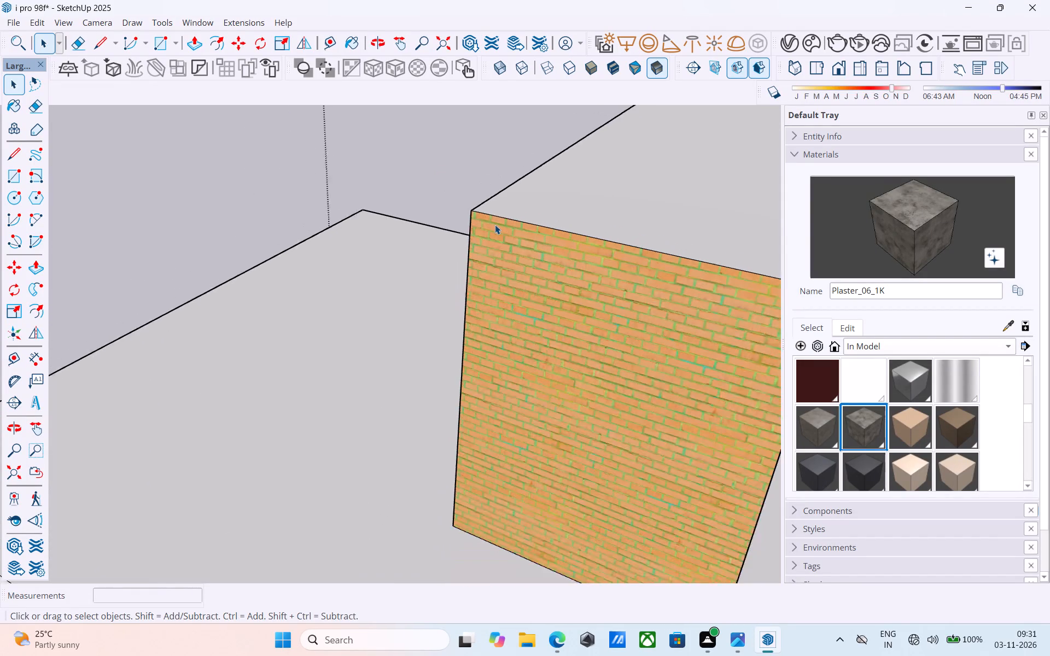
scroll(495, 225, down, 12)
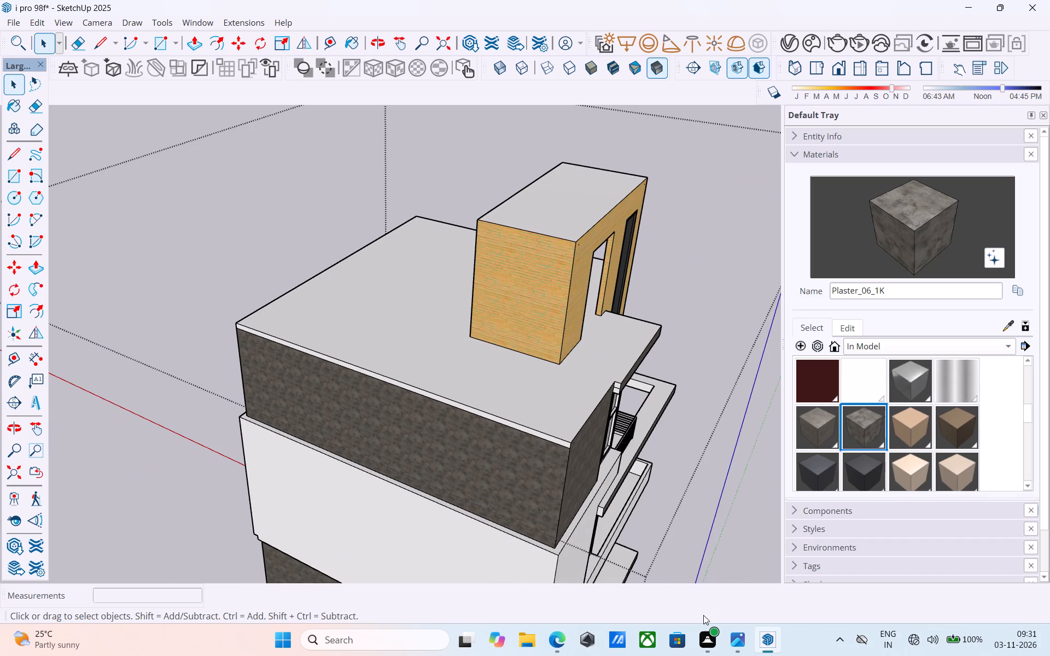
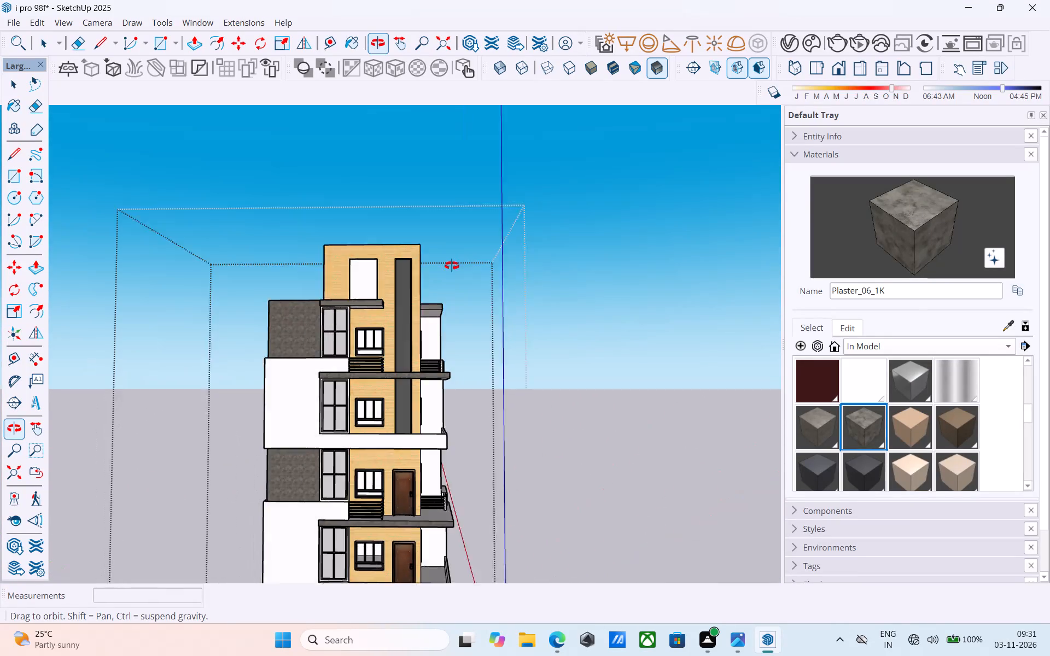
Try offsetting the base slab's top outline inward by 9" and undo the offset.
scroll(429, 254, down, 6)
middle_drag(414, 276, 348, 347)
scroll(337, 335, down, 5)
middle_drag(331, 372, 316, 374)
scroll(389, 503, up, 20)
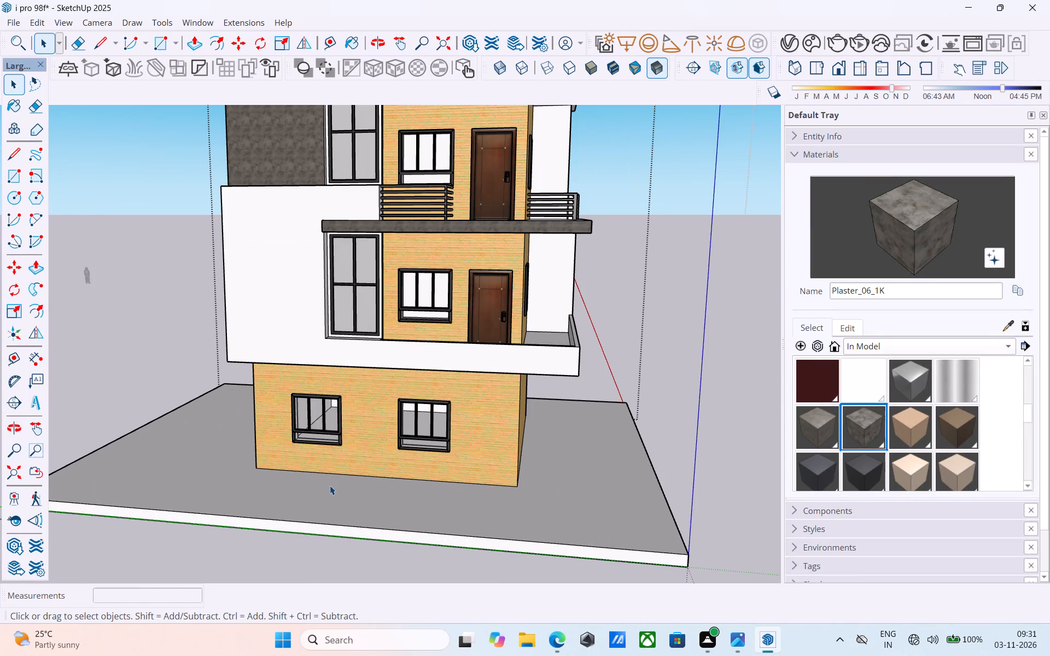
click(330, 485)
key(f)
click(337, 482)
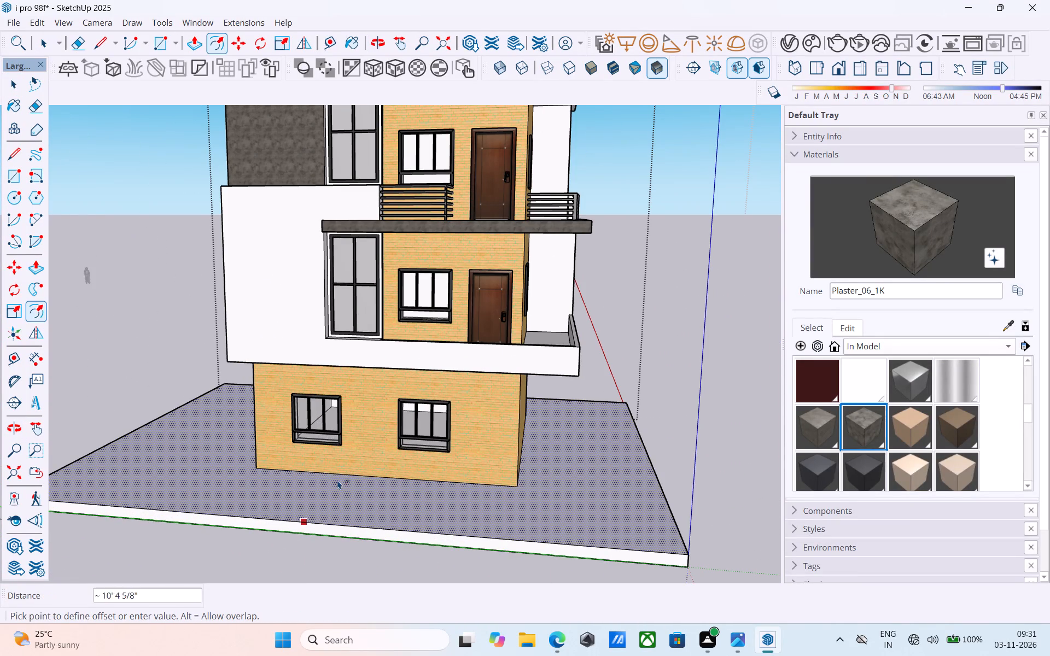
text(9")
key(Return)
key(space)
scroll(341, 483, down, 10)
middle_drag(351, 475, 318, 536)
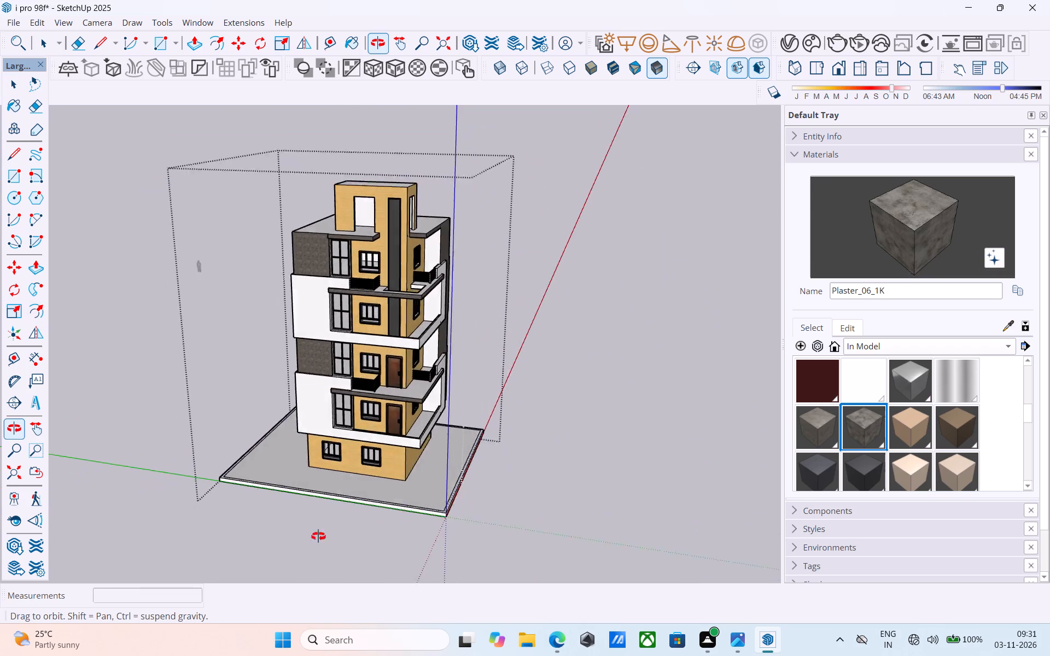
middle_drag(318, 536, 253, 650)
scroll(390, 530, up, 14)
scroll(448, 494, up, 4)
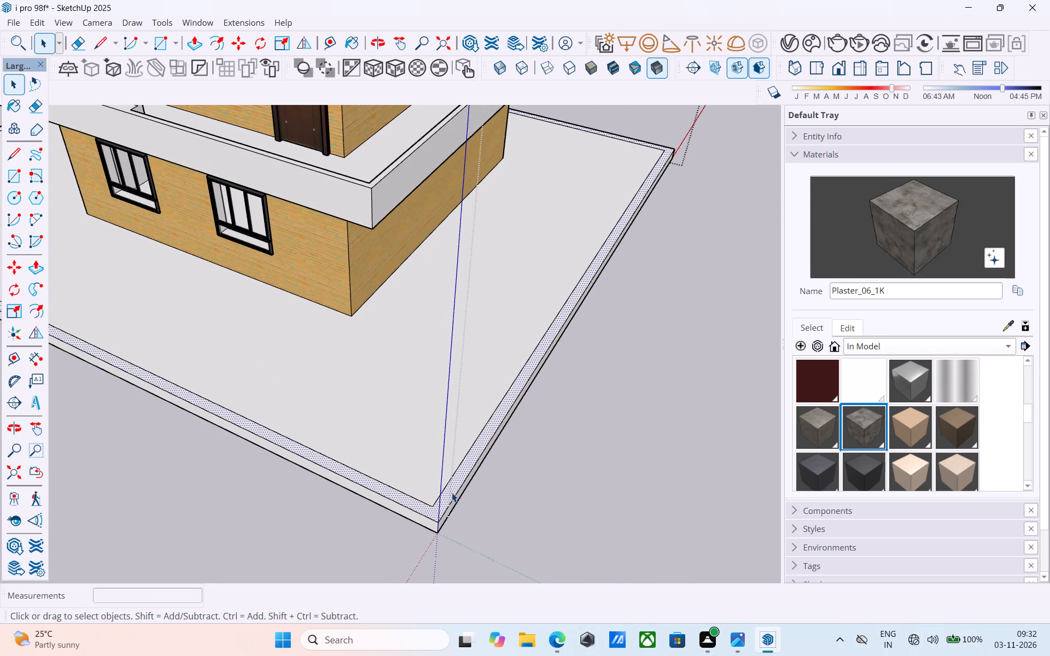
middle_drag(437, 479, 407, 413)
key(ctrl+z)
Push the base slab's side edge face along the red axis inward by 4'.
scroll(421, 458, up, 4)
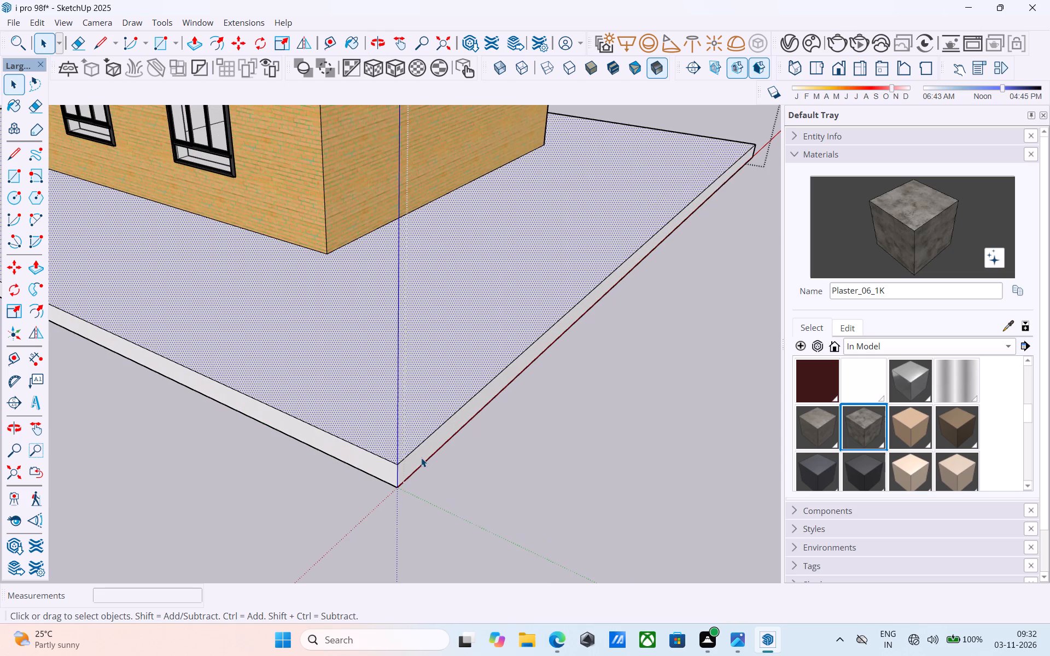
key(space)
click(421, 458)
key(p)
click(421, 457)
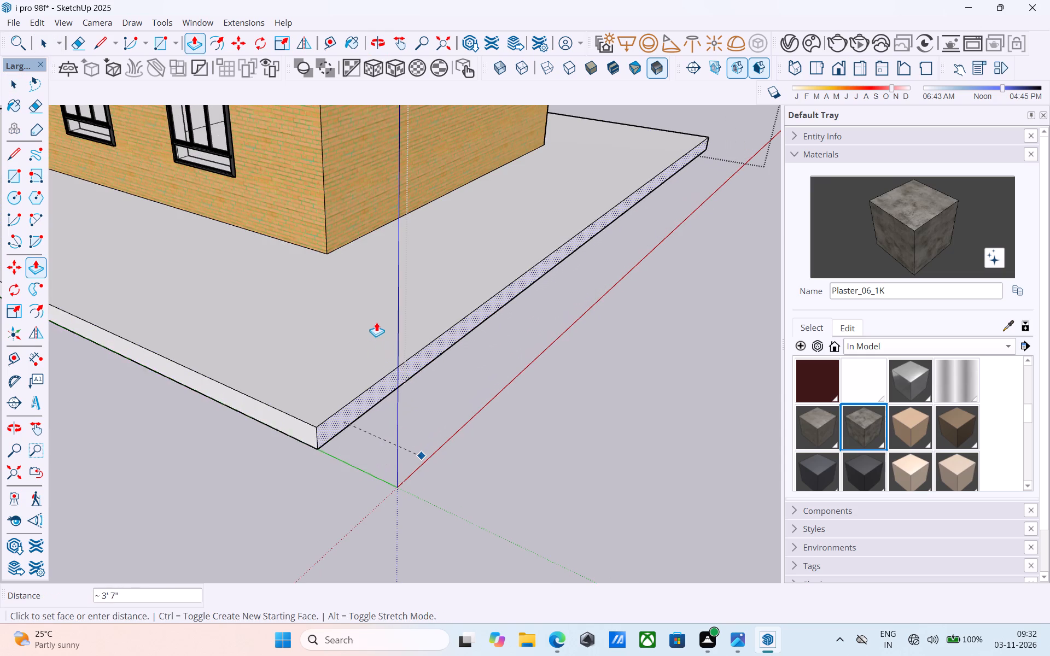
text(4')
key(Return)
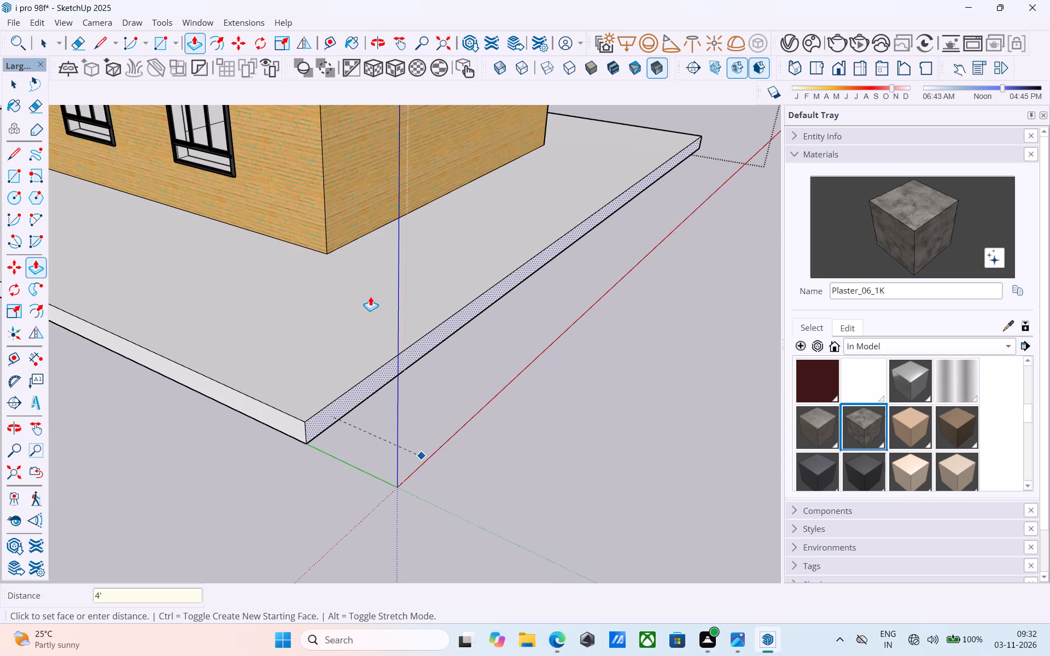
Push the base slab's front edge face along the green axis inward by the same 4' distance.
key(space)
click(293, 429)
key(p)
double_click(293, 429)
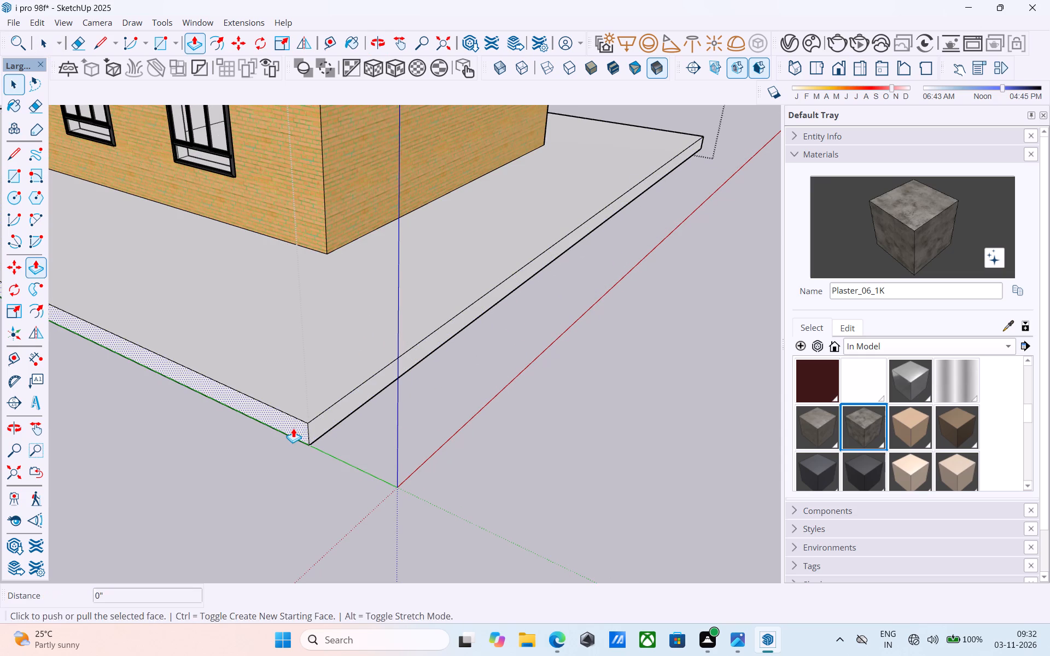
scroll(291, 428, down, 11)
scroll(331, 408, up, 8)
Push the slab's side edge face nearest the red axis inward again by the same 4' distance.
key(space)
click(337, 400)
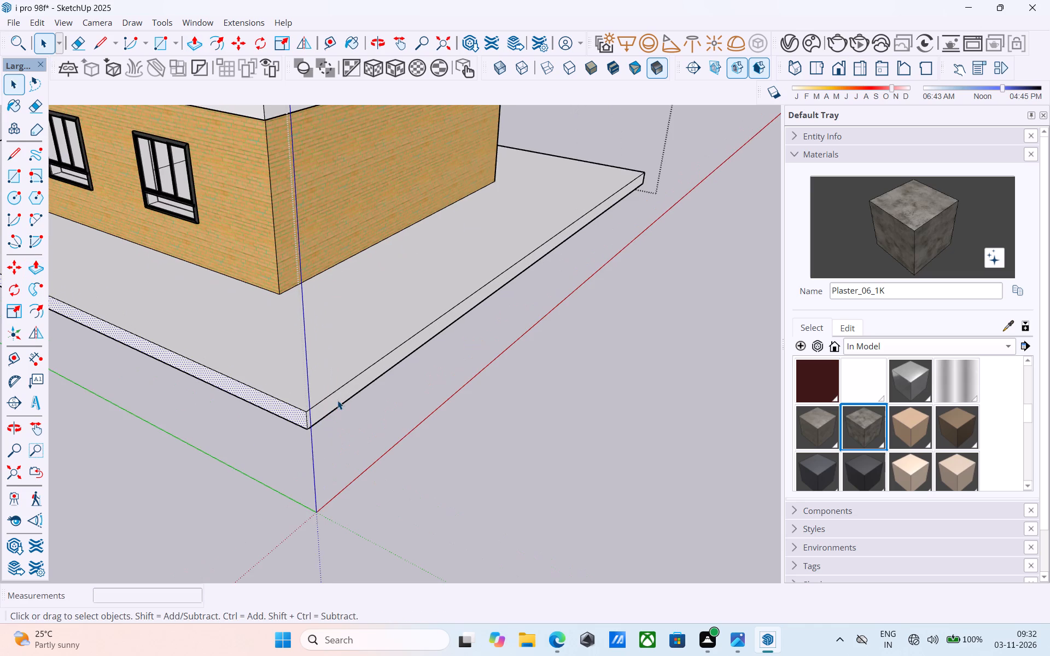
scroll(338, 400, up, 5)
key(p)
double_click(338, 400)
scroll(338, 400, down, 11)
scroll(339, 400, up, 2)
scroll(339, 400, down, 5)
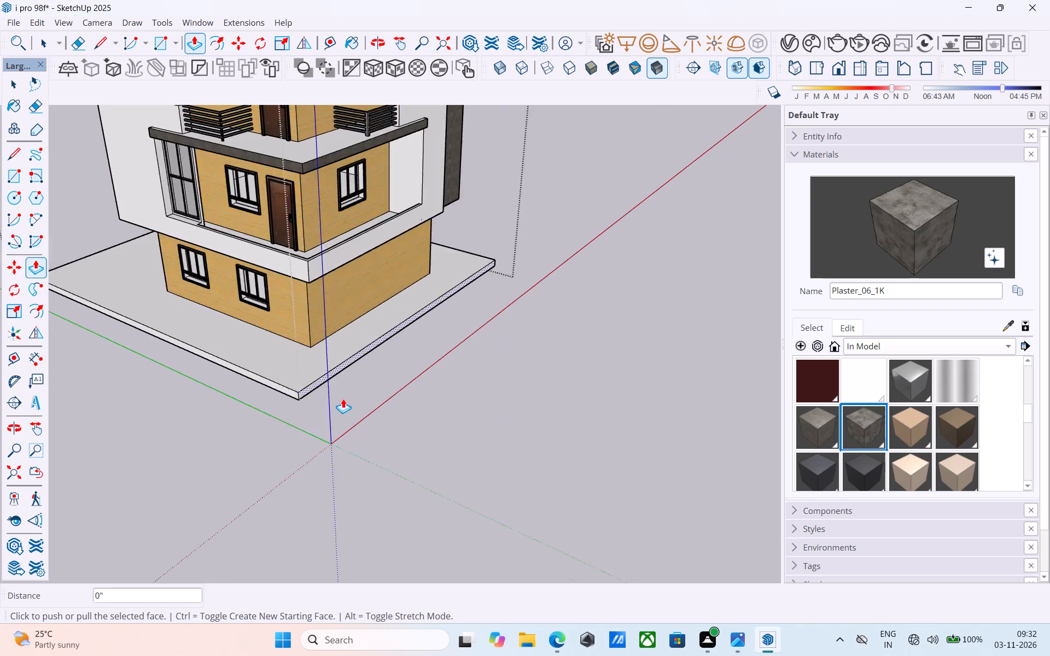
Push the slab's opposite side edge face, beside the blank white wall, inward toward the building.
middle_drag(343, 399, 428, 425)
scroll(376, 442, up, 4)
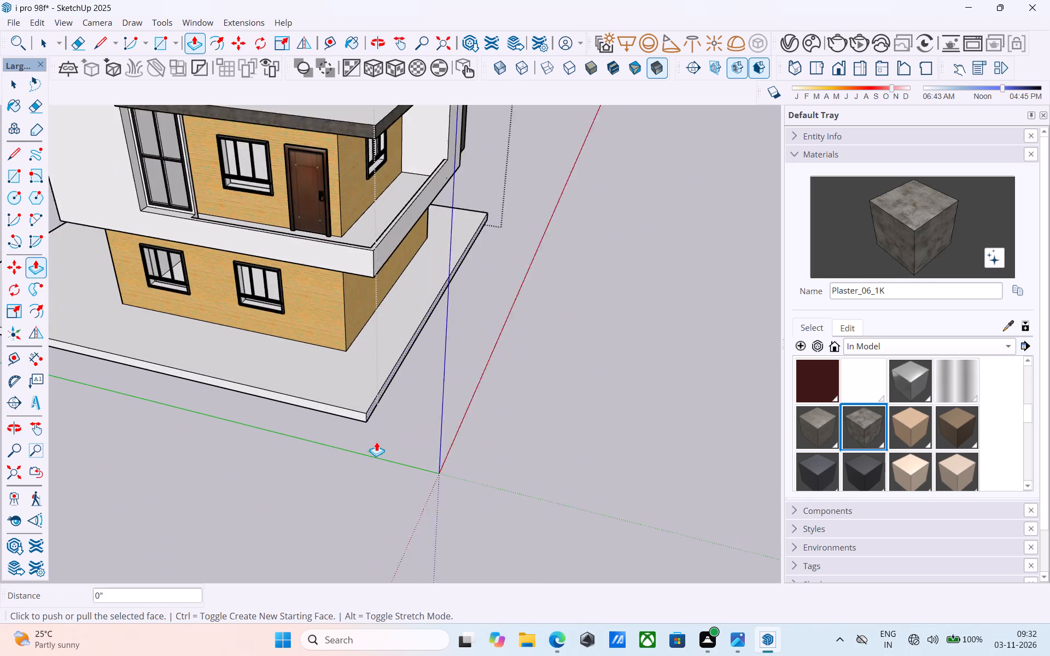
scroll(375, 442, down, 10)
middle_drag(394, 437, 1019, 401)
middle_drag(506, 409, 553, 411)
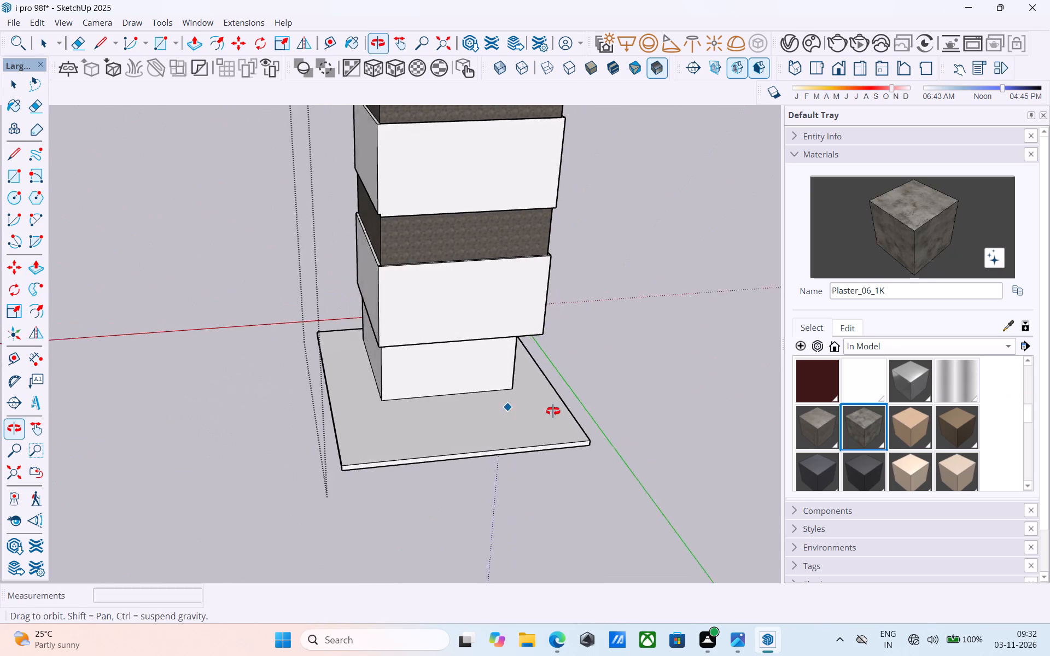
middle_drag(553, 411, 658, 405)
scroll(510, 519, up, 13)
key(space)
click(395, 389)
scroll(395, 389, up, 2)
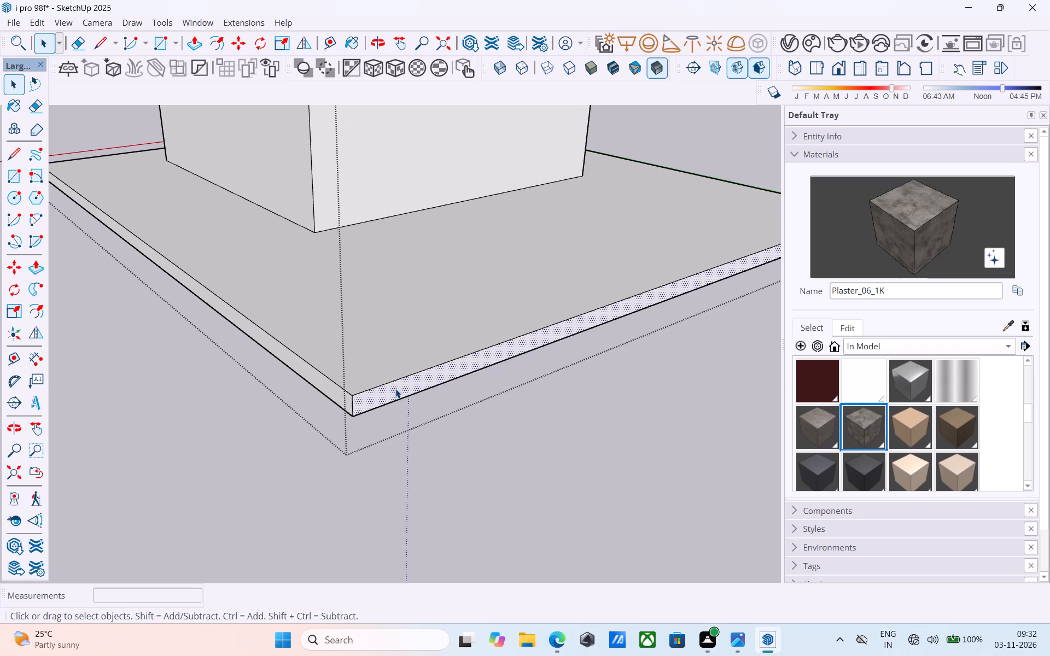
key(p)
click(395, 389)
click(285, 309)
Push the slab edge face beside the blank white wall further inward by about 3' 2 3/8".
middle_drag(285, 308, 407, 352)
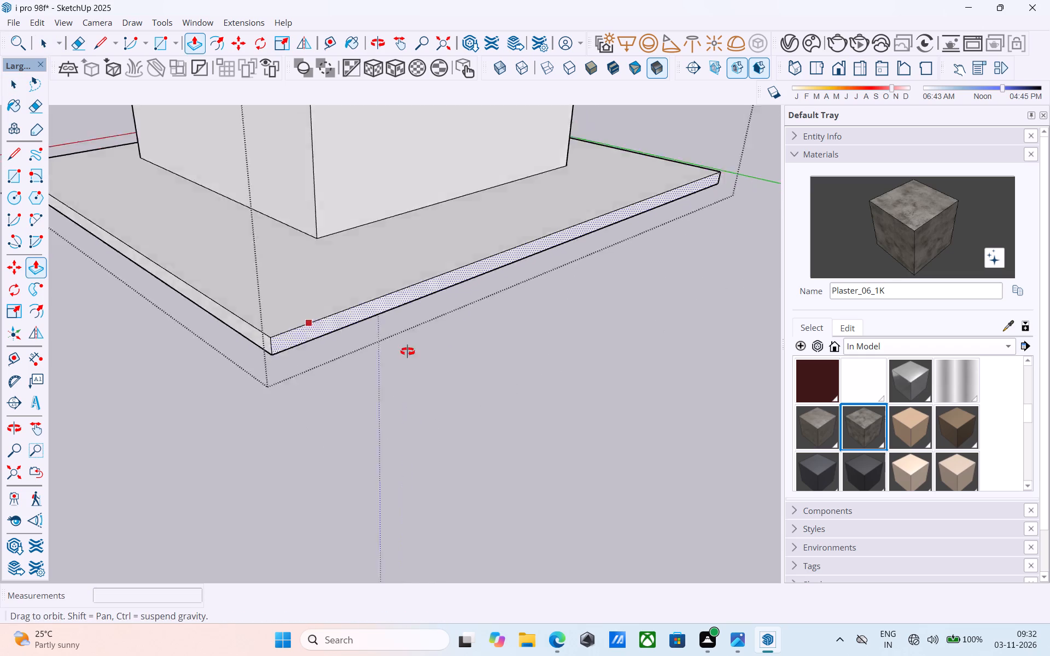
middle_drag(407, 352, 571, 360)
key(space)
scroll(419, 392, down, 13)
middle_drag(427, 394, 298, 383)
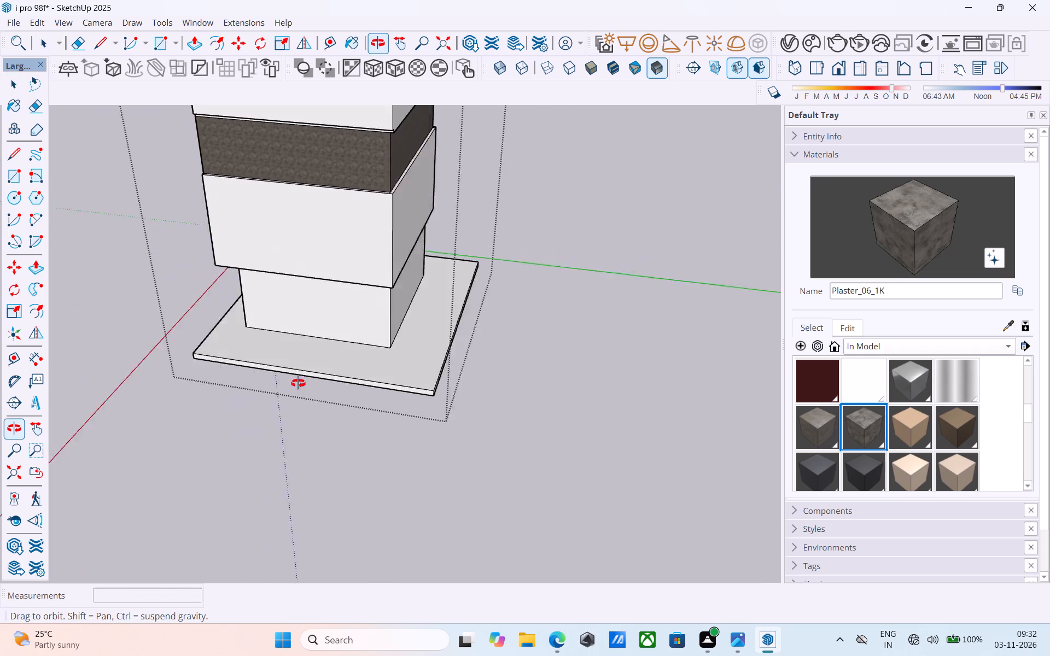
middle_drag(298, 383, 113, 383)
scroll(277, 380, up, 6)
key(p)
click(416, 389)
click(406, 362)
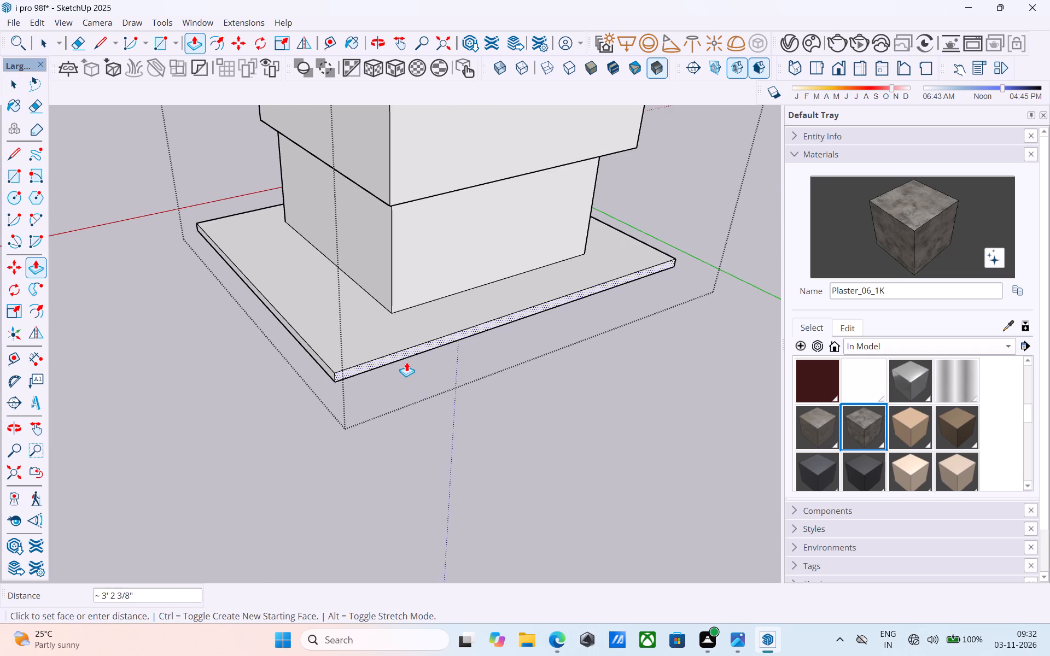
Offset the trimmed base slab's top outline inward by 6" to form a perimeter strip.
middle_drag(406, 362, 708, 388)
scroll(706, 387, down, 4)
middle_drag(670, 390, 839, 323)
middle_drag(431, 429, 724, 418)
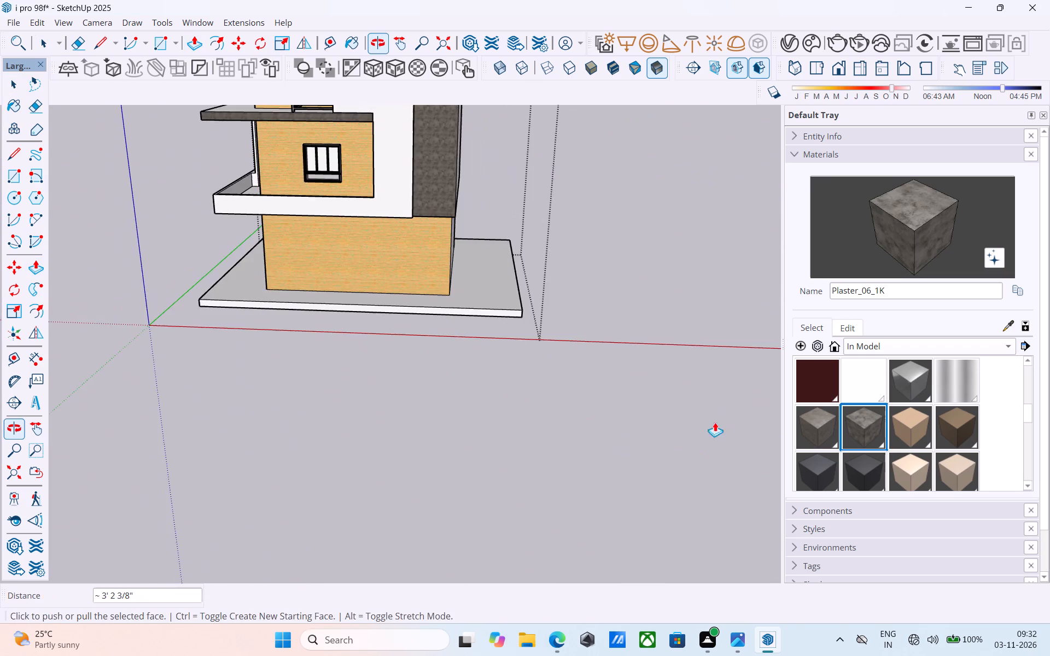
middle_drag(710, 402, 775, 400)
middle_drag(335, 424, 665, 364)
middle_drag(267, 350, 367, 453)
scroll(31, 249, down, 7)
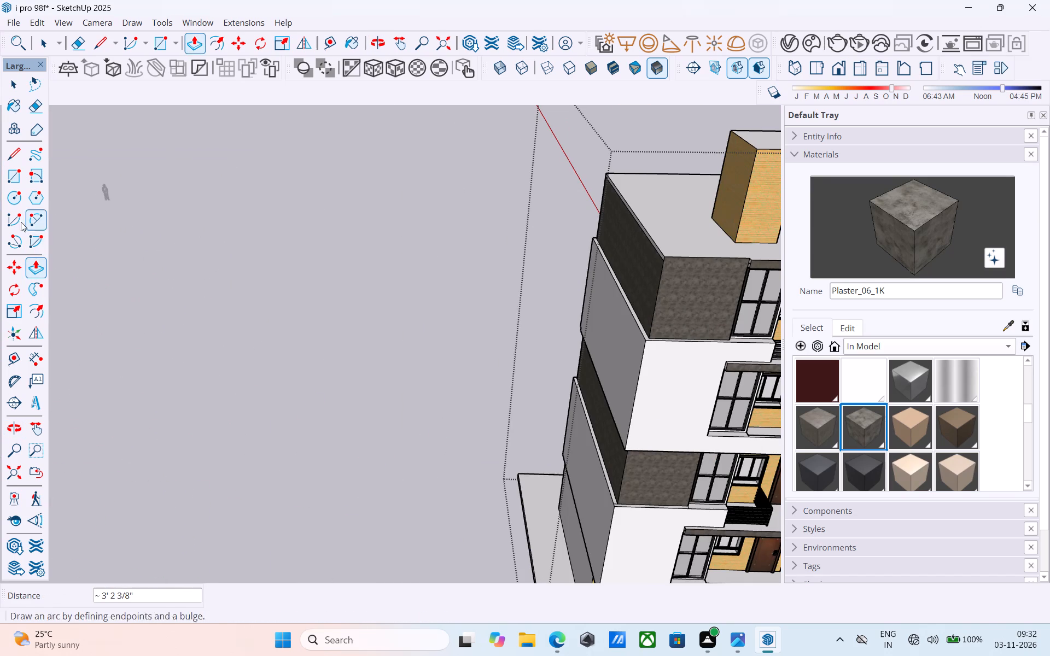
scroll(21, 222, down, 5)
scroll(129, 168, down, 13)
key(space)
scroll(291, 284, up, 5)
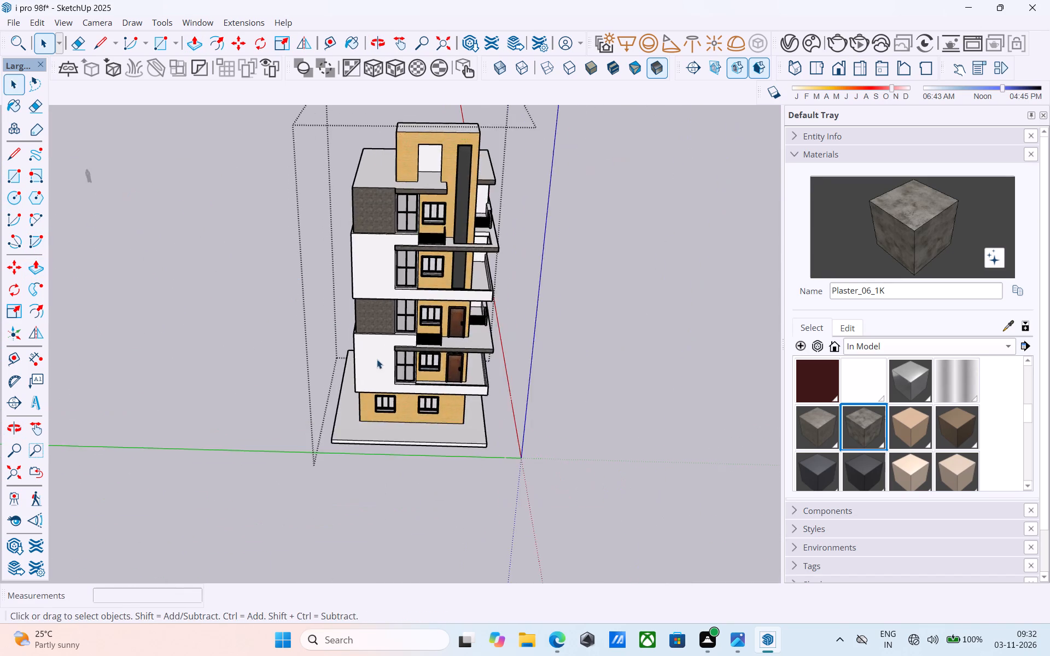
scroll(377, 359, up, 10)
click(329, 421)
scroll(329, 421, up, 5)
key(f)
click(329, 421)
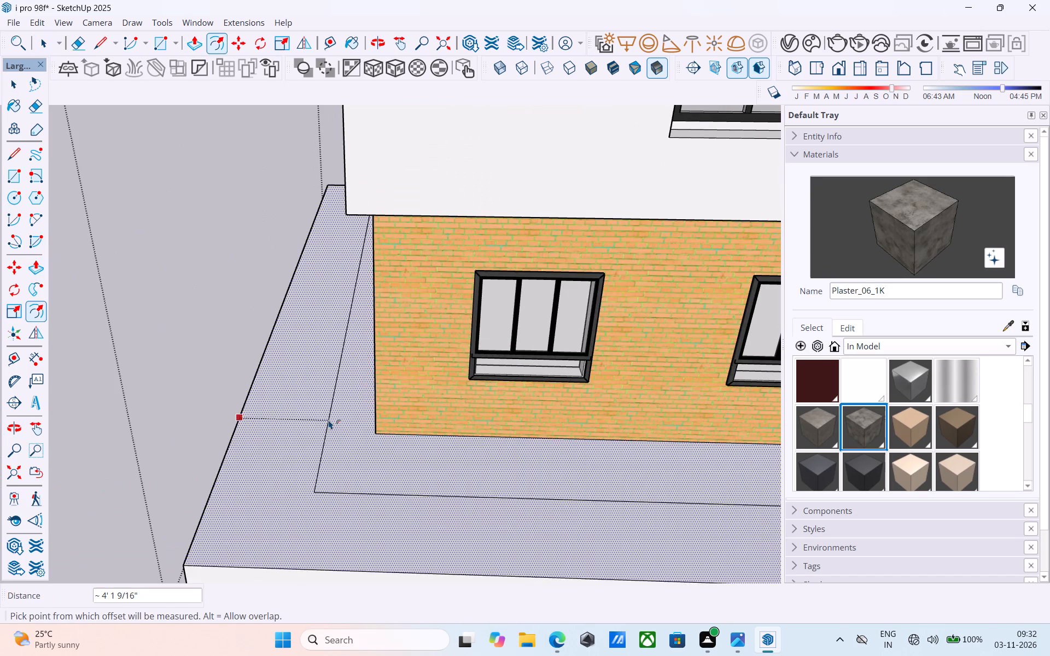
text(6")
key(Return)
key(space)
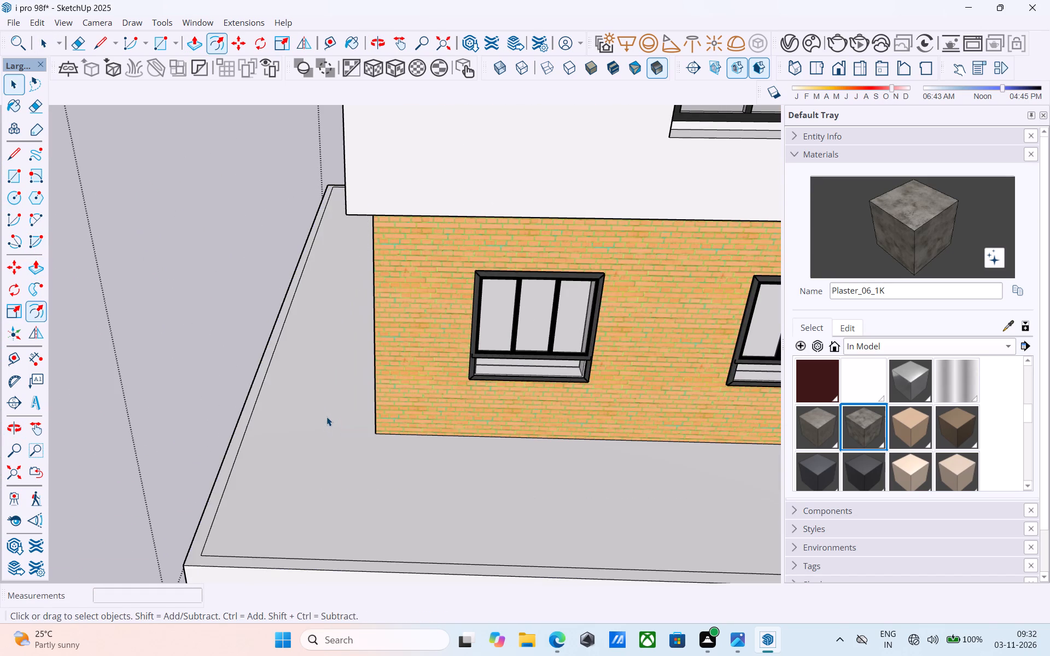
Pull the 6" perimeter strip on the base slab up 5' as a boundary wall.
scroll(326, 417, down, 11)
shift+middle_drag(323, 412, 156, 390)
scroll(375, 460, up, 4)
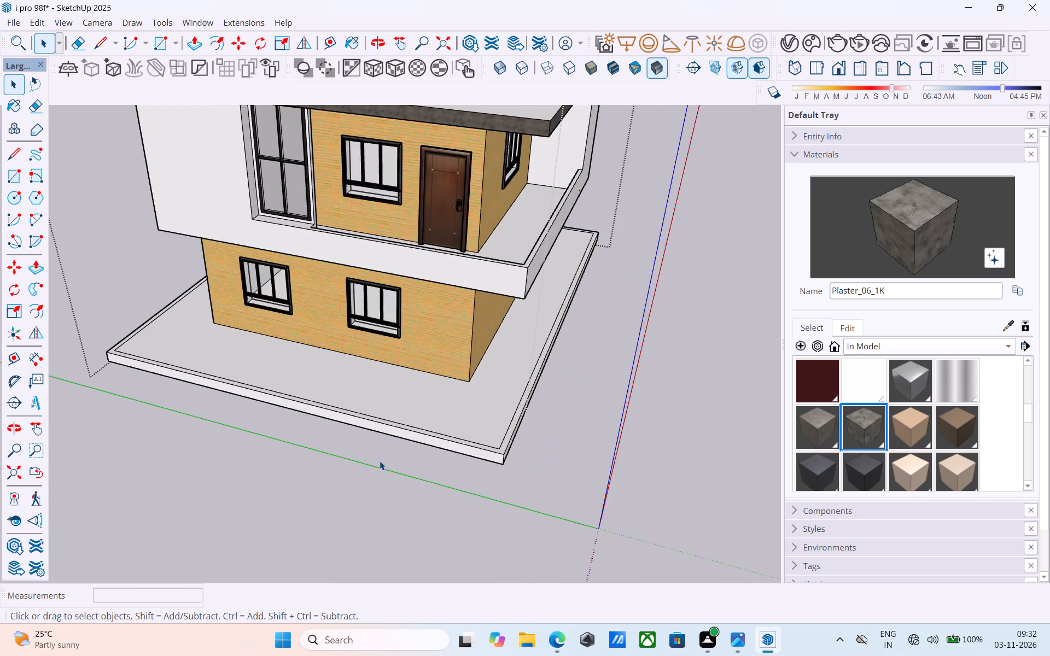
scroll(510, 438, up, 12)
click(498, 448)
scroll(498, 448, up, 4)
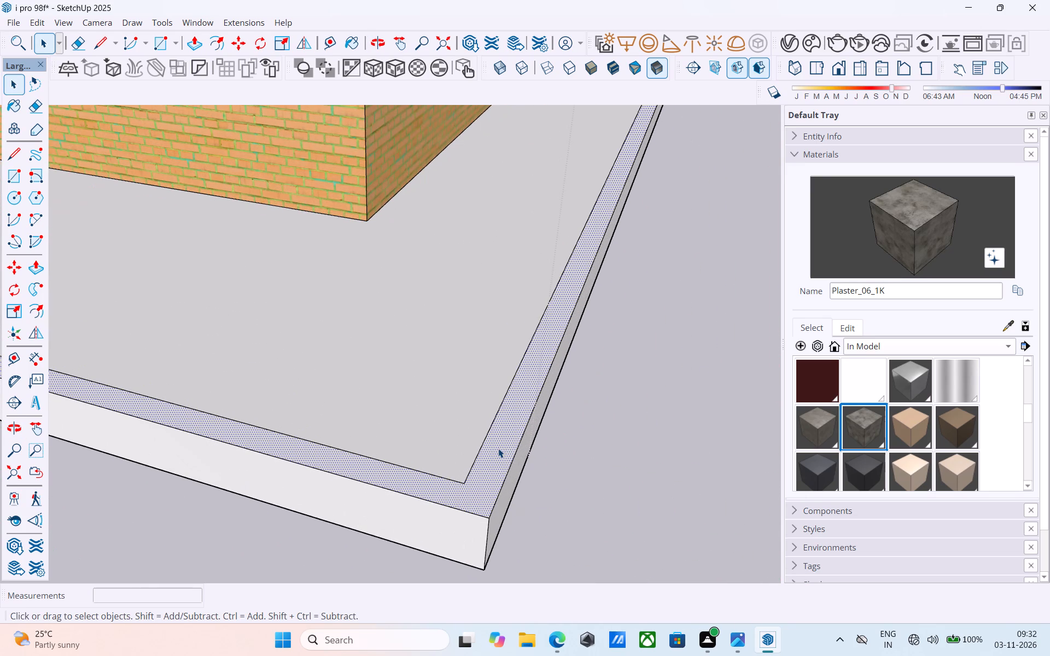
key(p)
click(498, 448)
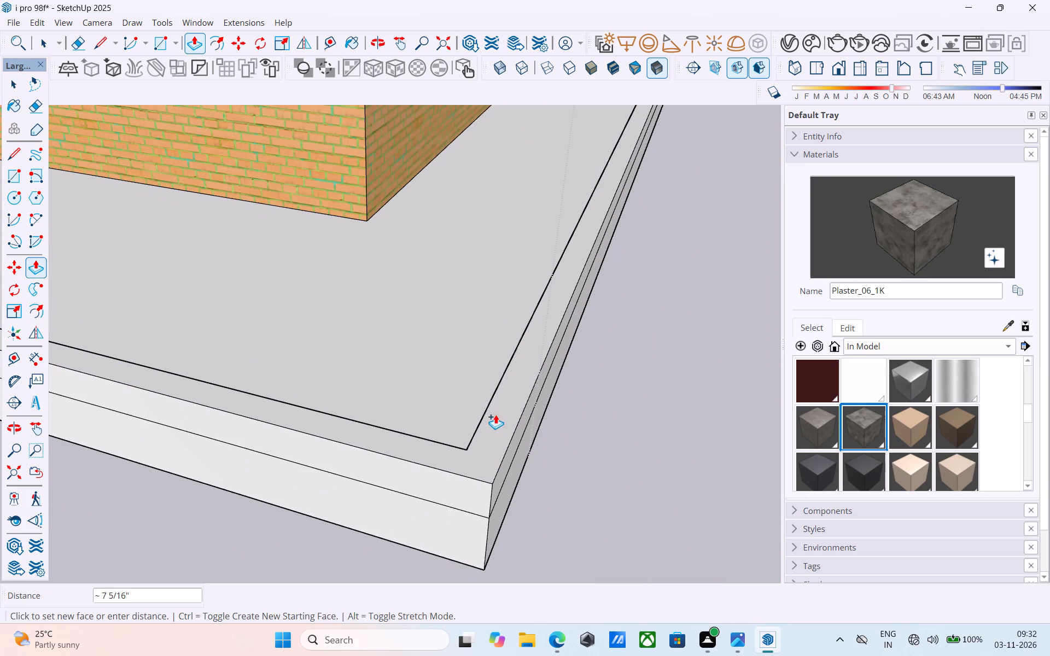
text(5')
key(Return)
scroll(497, 426, down, 11)
key(space)
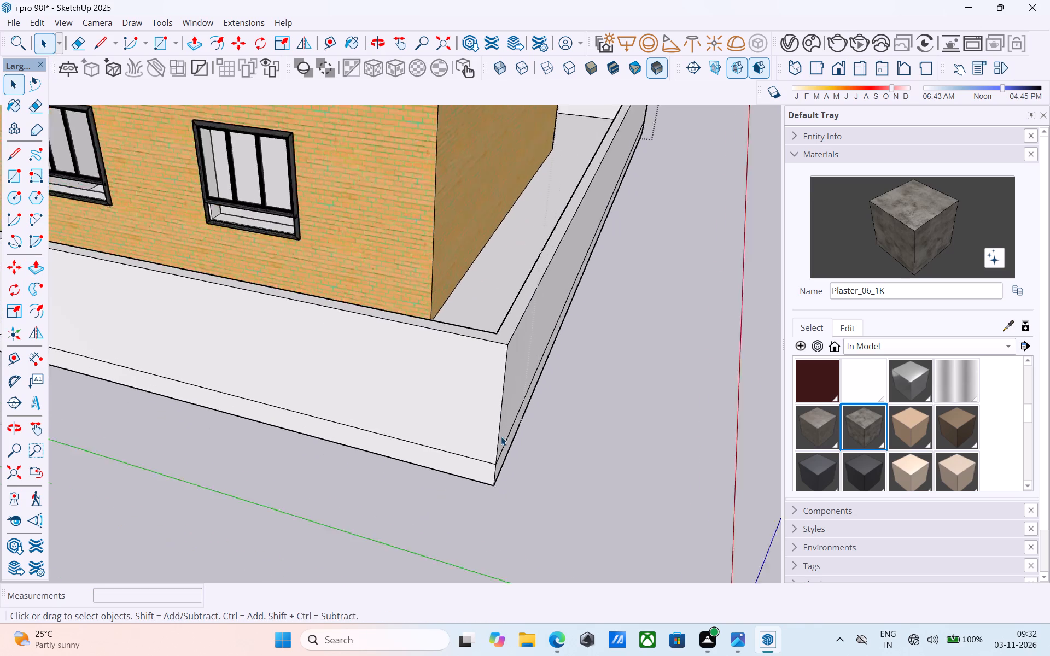
Examine the boundary wall from all sides and against the whole building.
scroll(501, 436, down, 12)
middle_drag(504, 473, 594, 396)
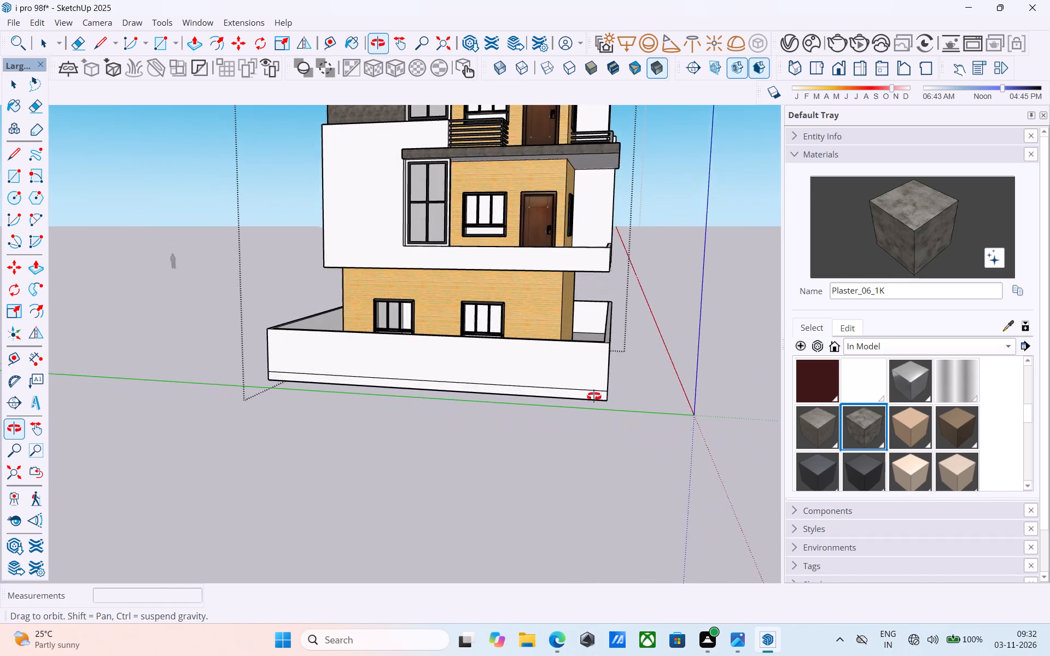
middle_drag(594, 396, 749, 486)
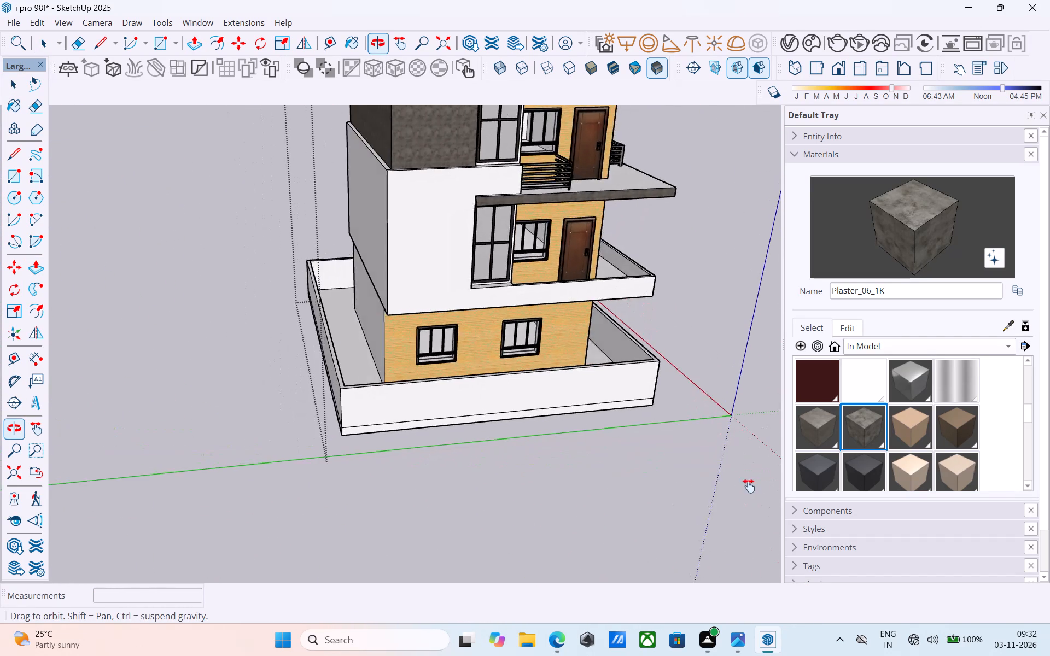
middle_drag(749, 486, 101, 484)
middle_drag(564, 422, 305, 427)
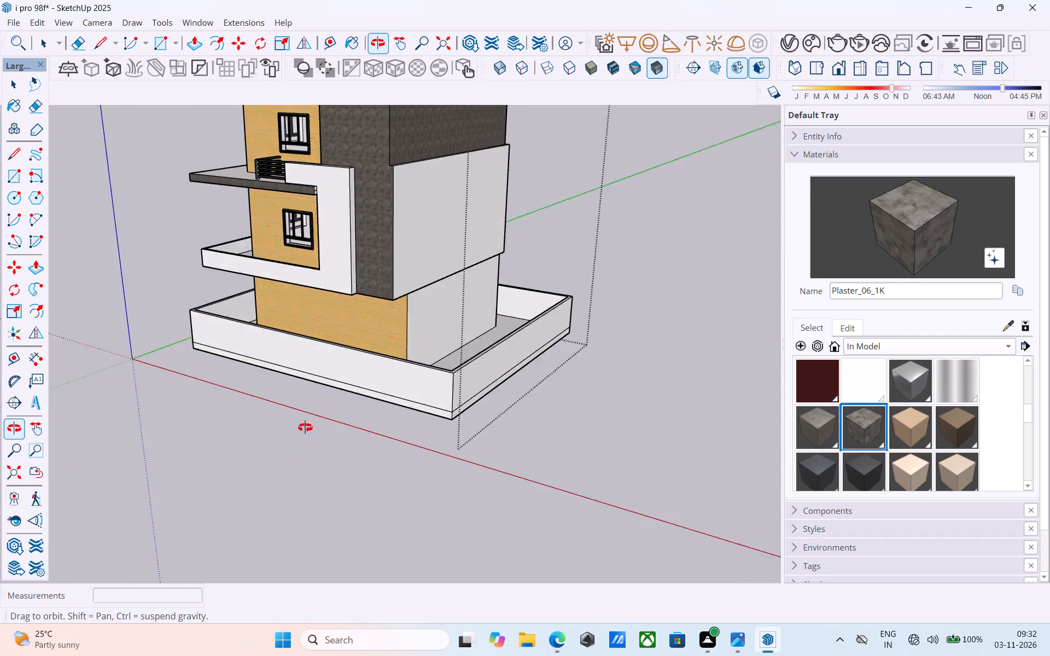
middle_drag(305, 427, 890, 436)
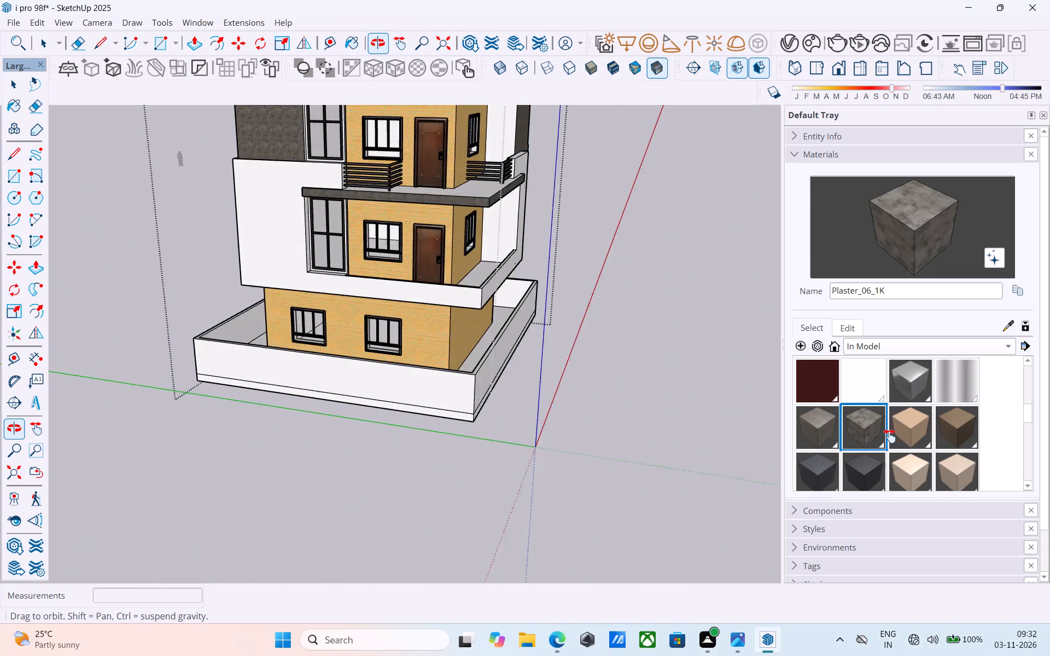
middle_drag(890, 436, 847, 412)
middle_drag(642, 391, 792, 420)
middle_drag(702, 362, 667, 449)
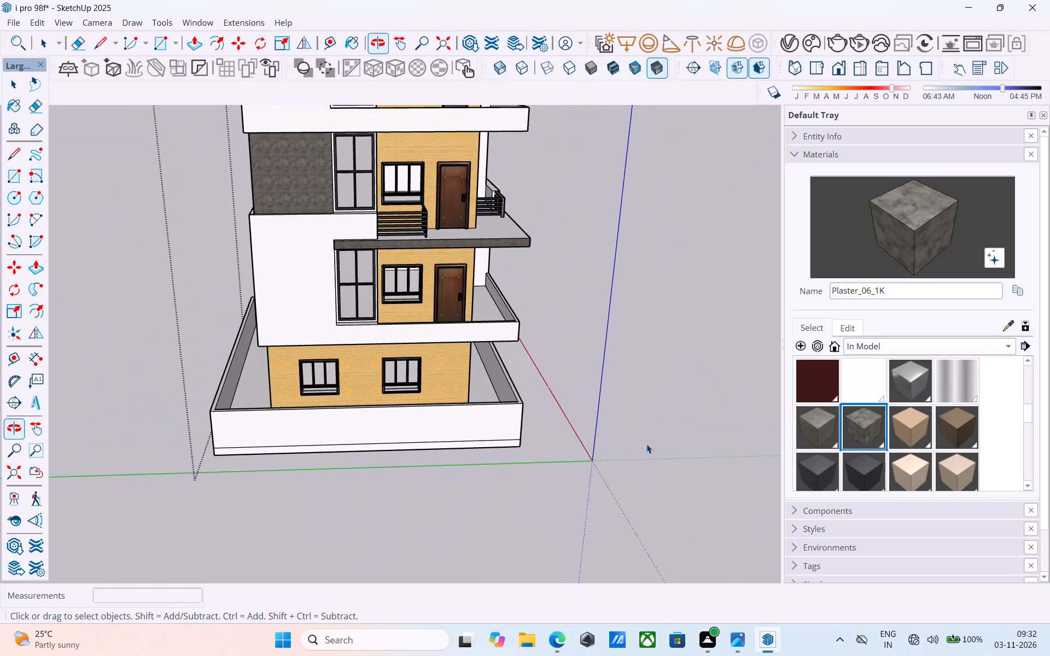
scroll(628, 436, down, 11)
middle_drag(604, 449, 451, 484)
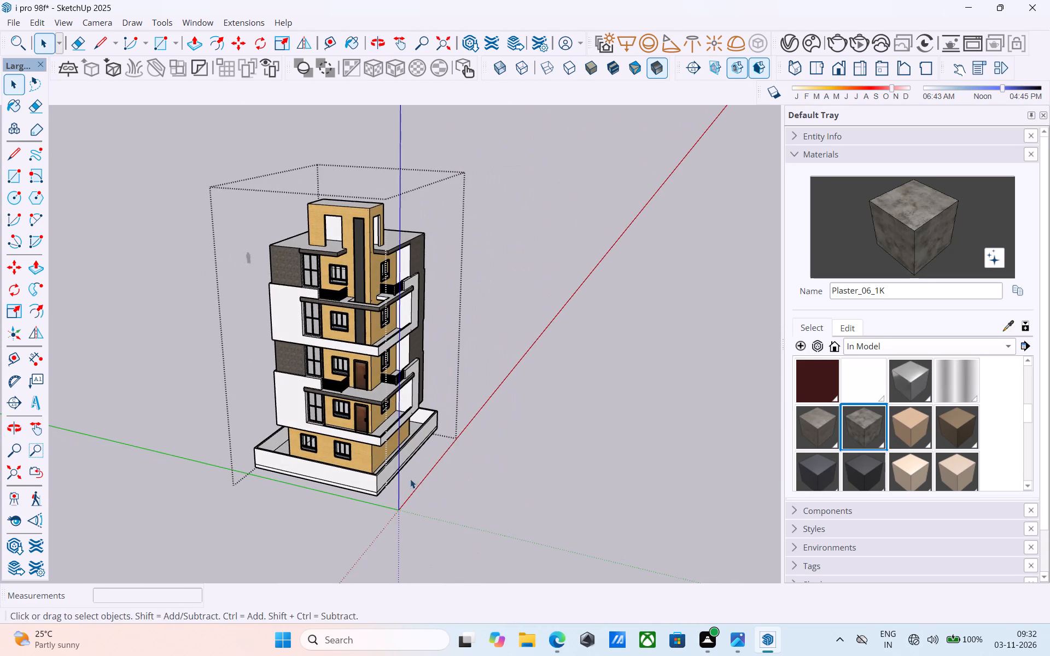
middle_drag(405, 476, 381, 395)
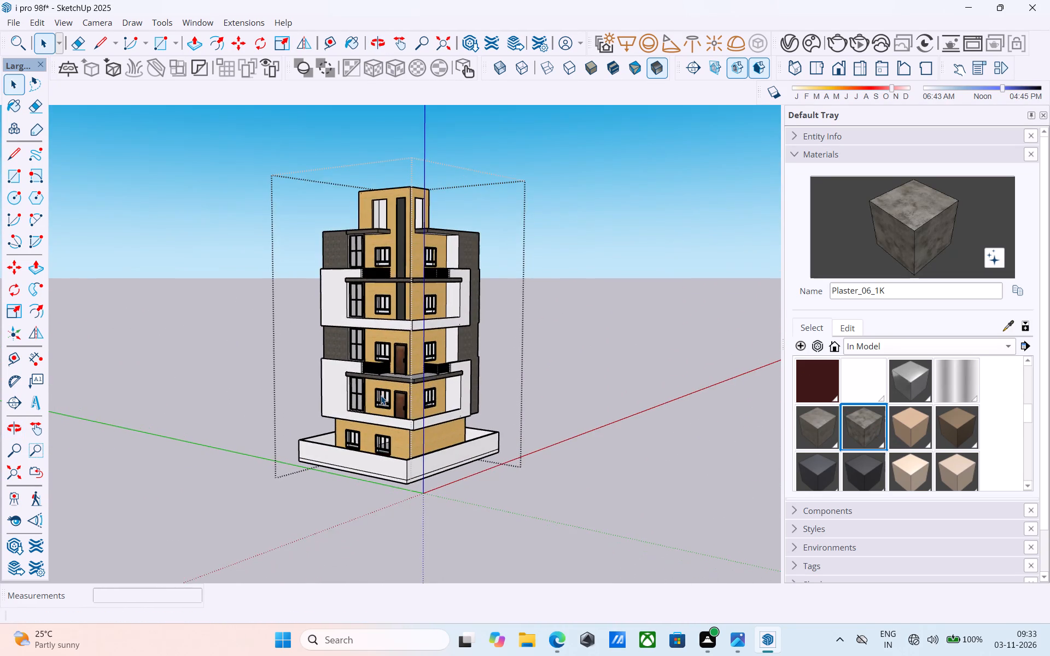
scroll(381, 395, up, 6)
Save the model.
key(ctrl+s)
key(space)
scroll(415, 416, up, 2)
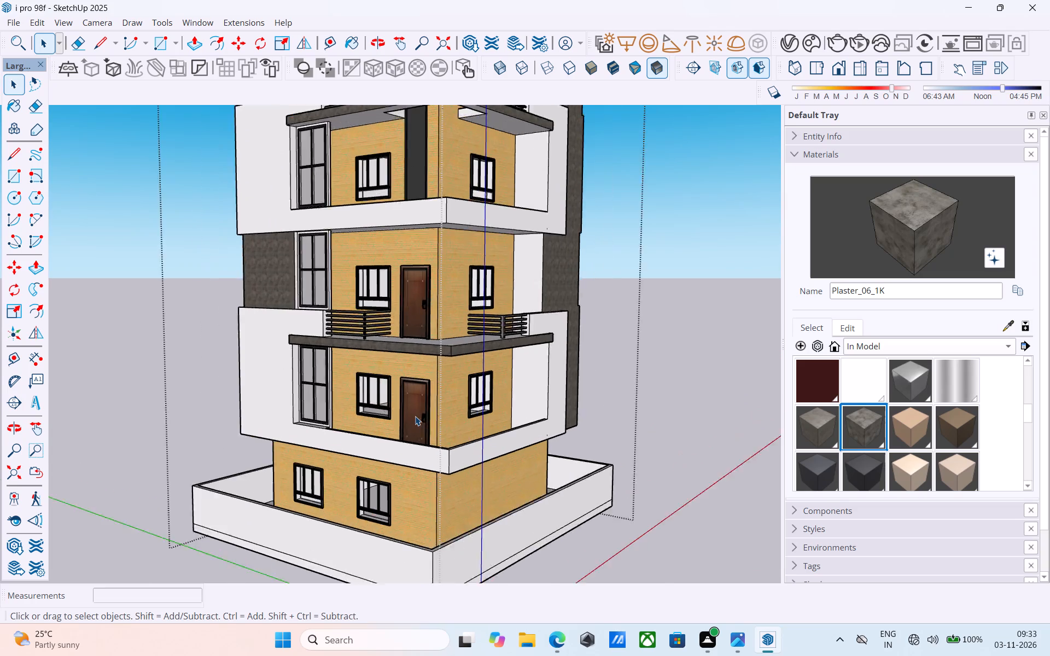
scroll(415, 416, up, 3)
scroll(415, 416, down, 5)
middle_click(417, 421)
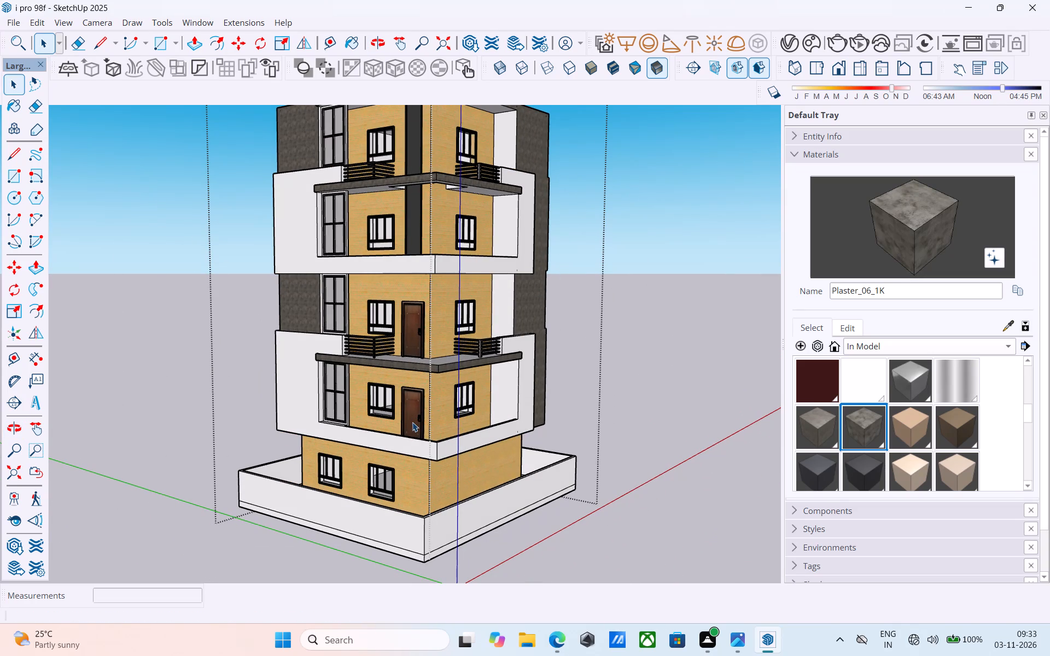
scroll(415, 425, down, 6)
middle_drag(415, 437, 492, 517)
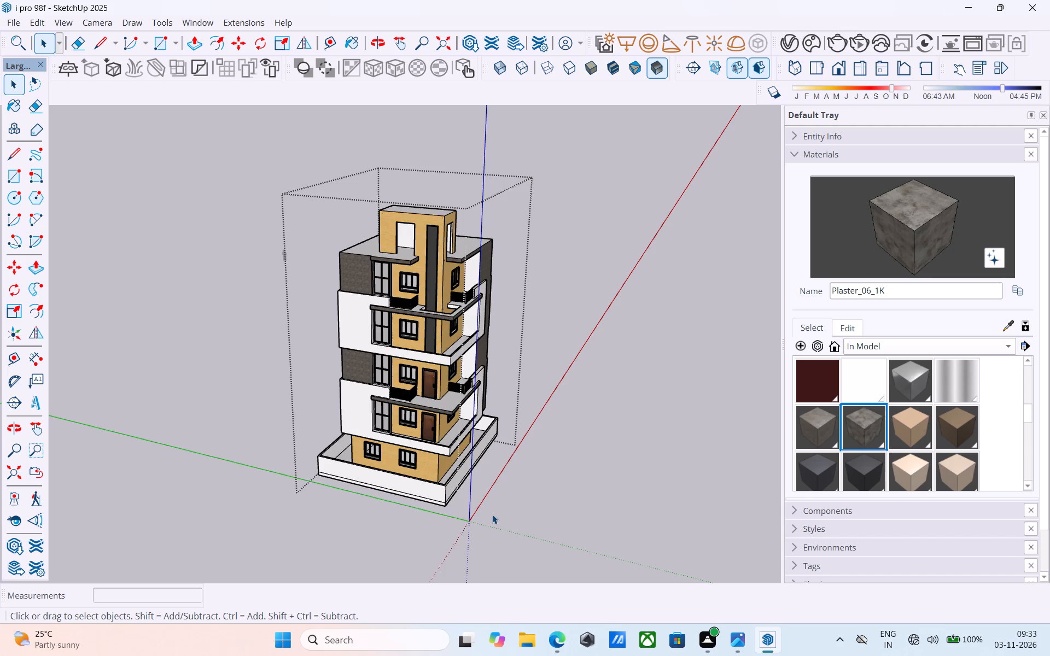
Offset the main roof slab's top outline inward by 6" to form a perimeter strip.
scroll(492, 514, down, 4)
middle_drag(500, 507, 516, 516)
scroll(436, 328, up, 13)
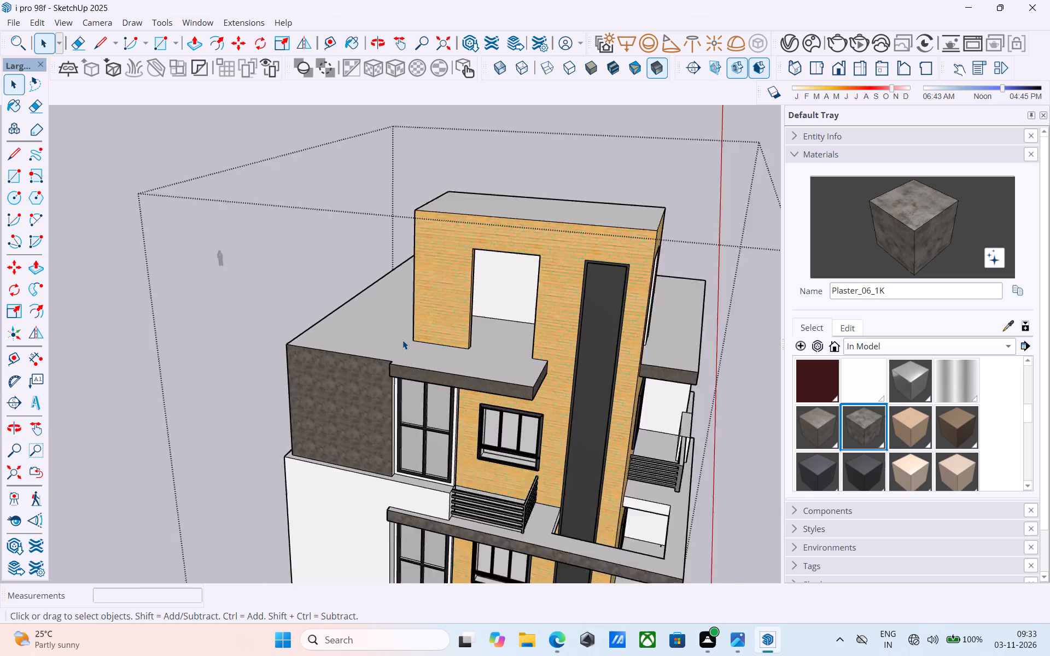
scroll(402, 340, up, 9)
middle_drag(400, 342, 501, 330)
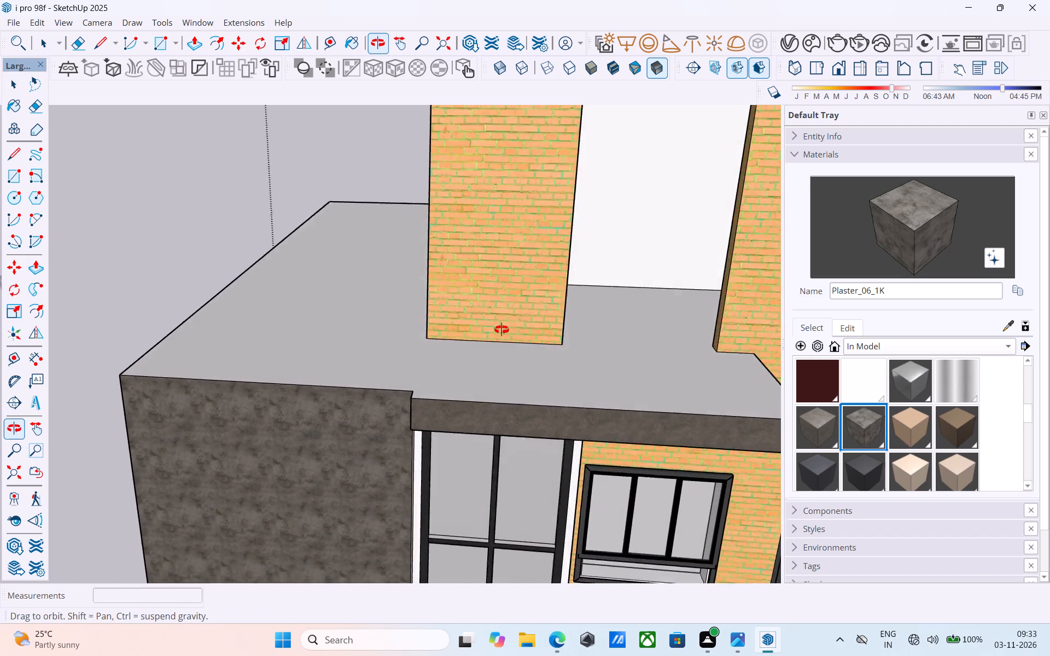
middle_drag(501, 330, 542, 327)
scroll(528, 324, down, 2)
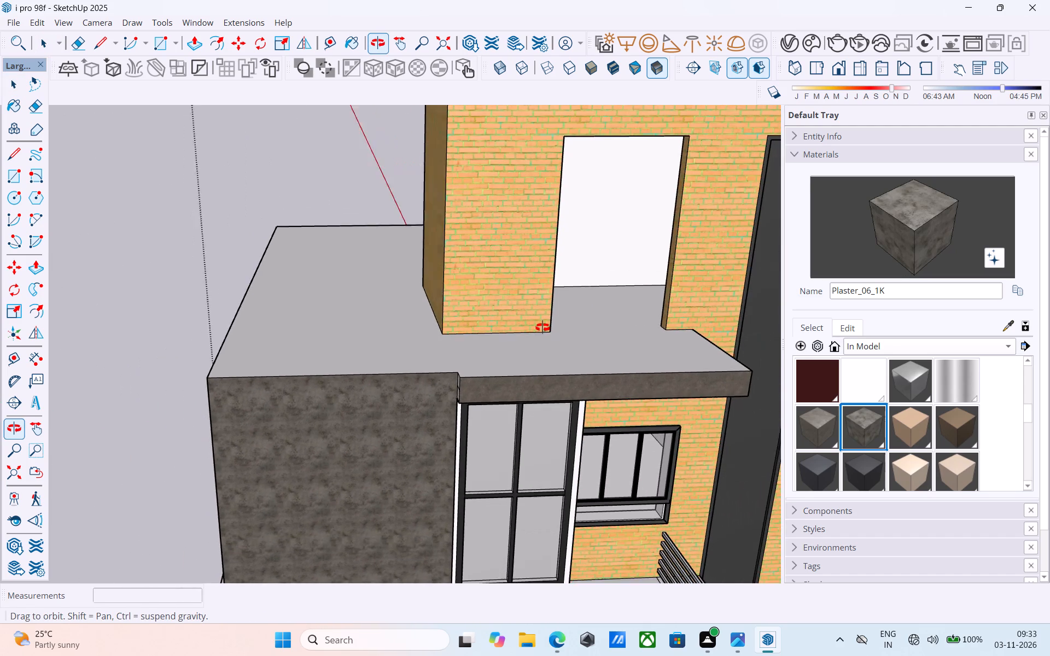
middle_drag(542, 327, 568, 342)
middle_drag(457, 383, 450, 379)
scroll(450, 379, down, 3)
scroll(416, 379, up, 6)
click(343, 348)
scroll(343, 348, up, 2)
key(f)
click(343, 348)
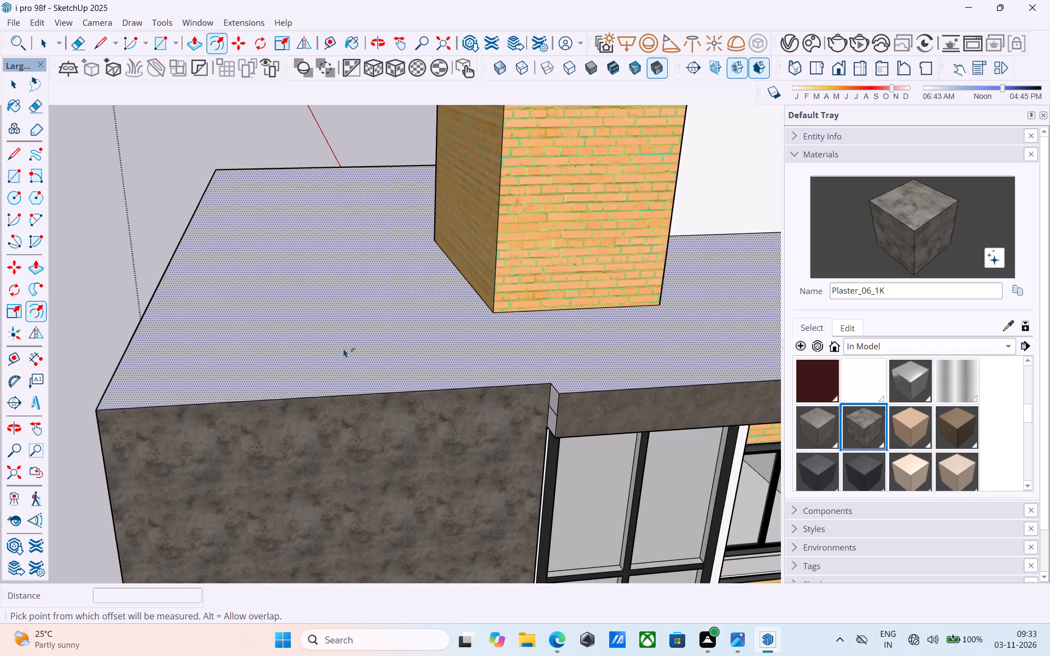
key(6)
key(shift+quotedbl)
key(Return)
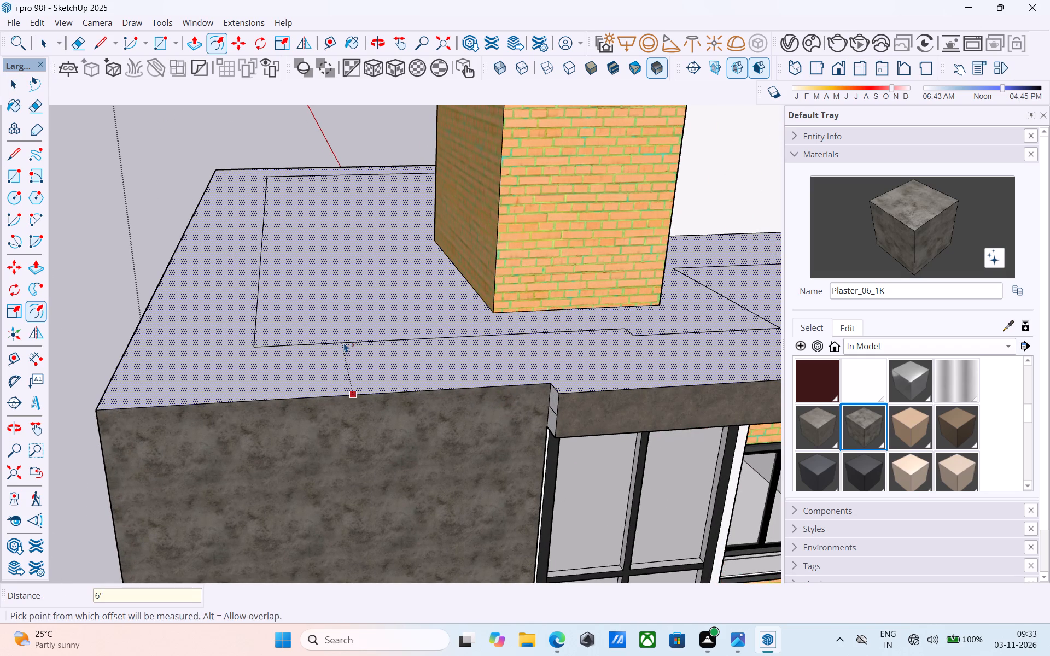
key(space)
Draw a 6" line across the roof strip where the slab edge steps out above the tall window.
scroll(344, 343, down, 12)
middle_drag(345, 345, 344, 351)
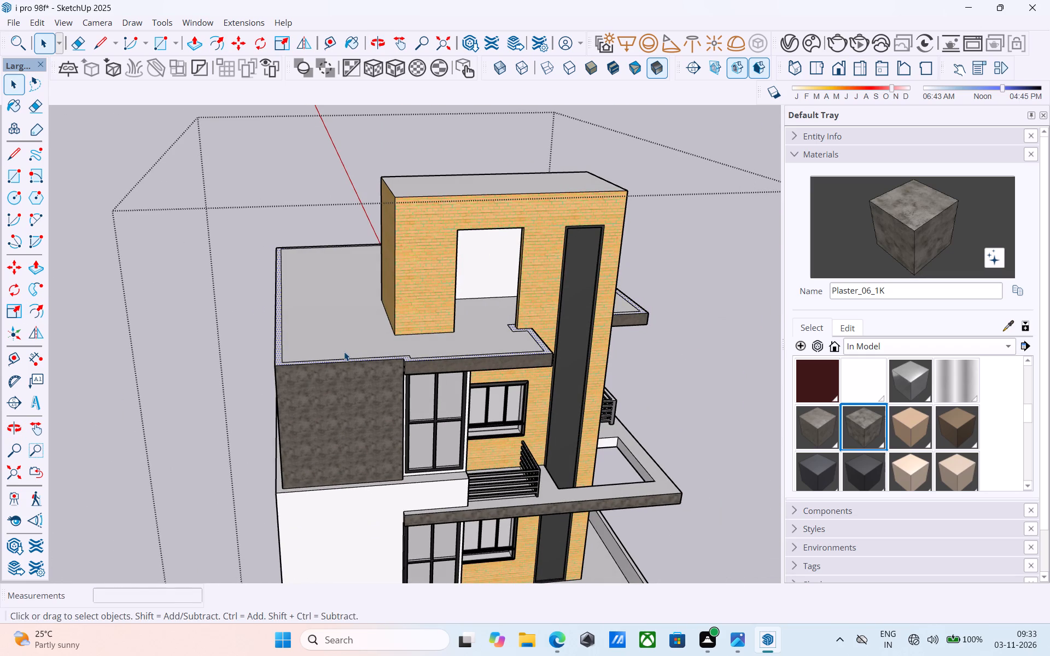
scroll(344, 352, up, 6)
scroll(433, 358, up, 5)
key(l)
scroll(436, 358, up, 3)
click(493, 377)
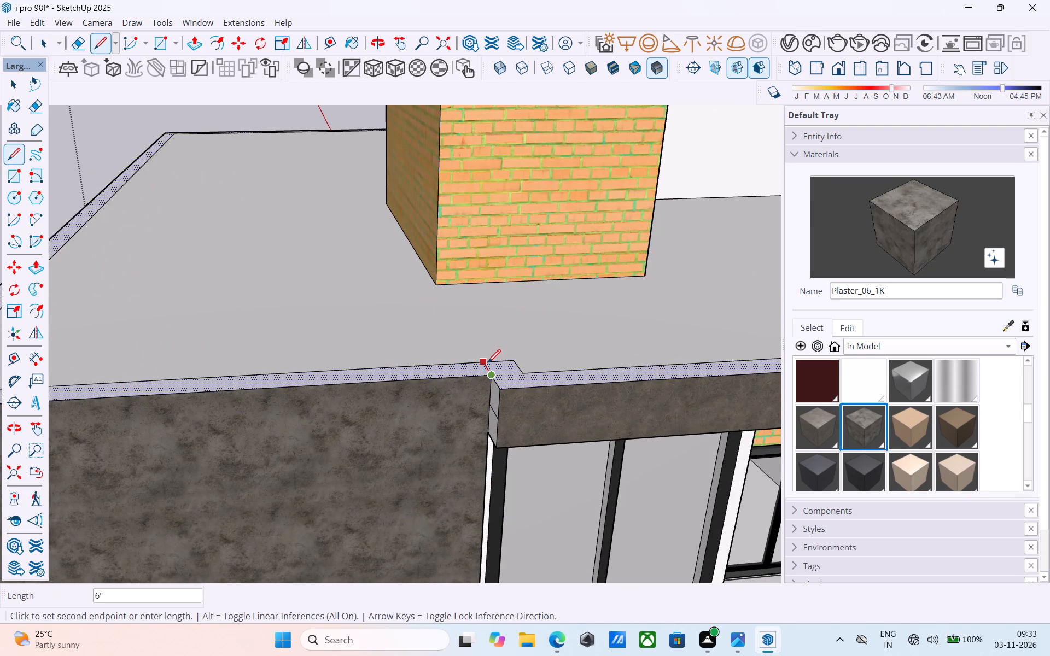
click(488, 364)
key(space)
Paint the small side faces at the roof slab's step with Plaster_06_1K.
click(858, 418)
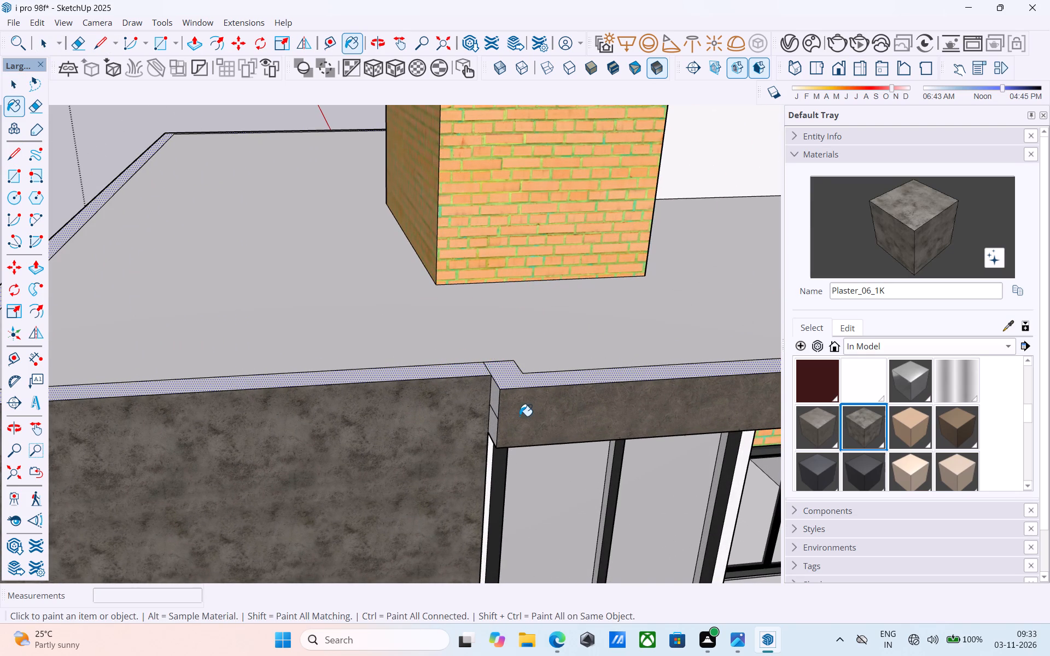
scroll(520, 416, up, 7)
click(480, 396)
click(464, 423)
middle_drag(470, 423, 520, 409)
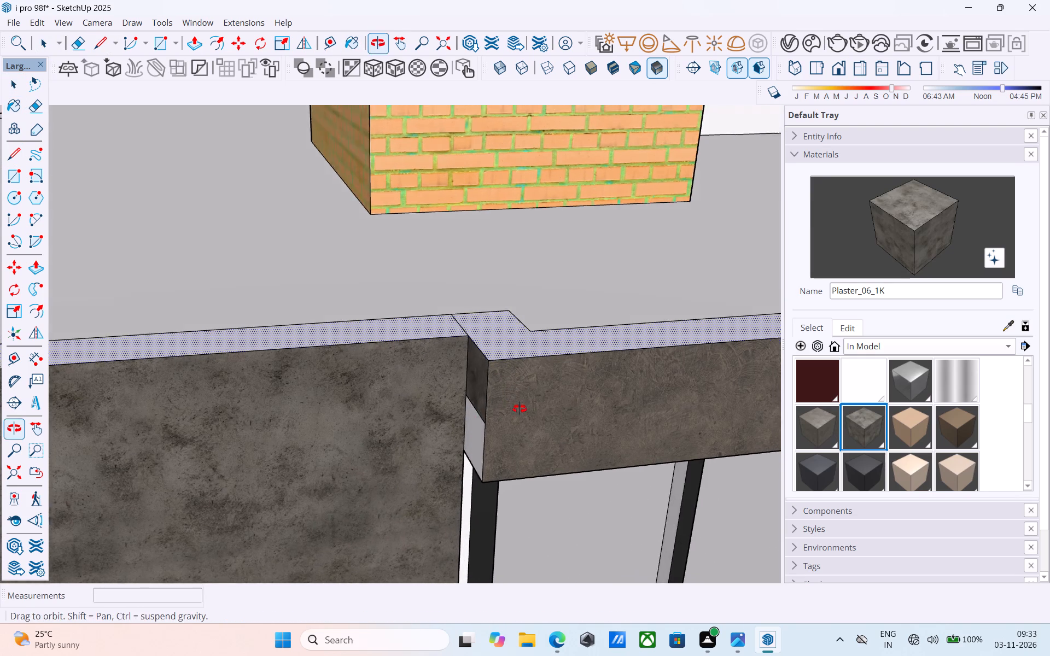
middle_drag(520, 409, 637, 384)
click(495, 411)
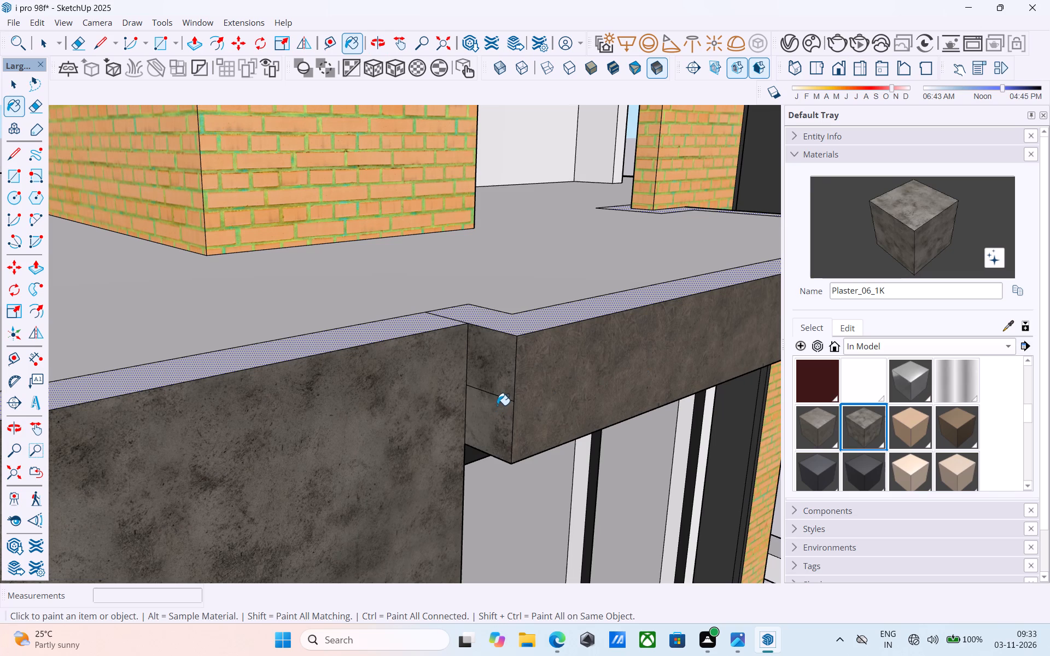
Erase the edge dividing the small side face at the roof slab's step.
key(e)
scroll(497, 405, up, 1)
drag(507, 386, 502, 405)
scroll(474, 415, down, 11)
key(space)
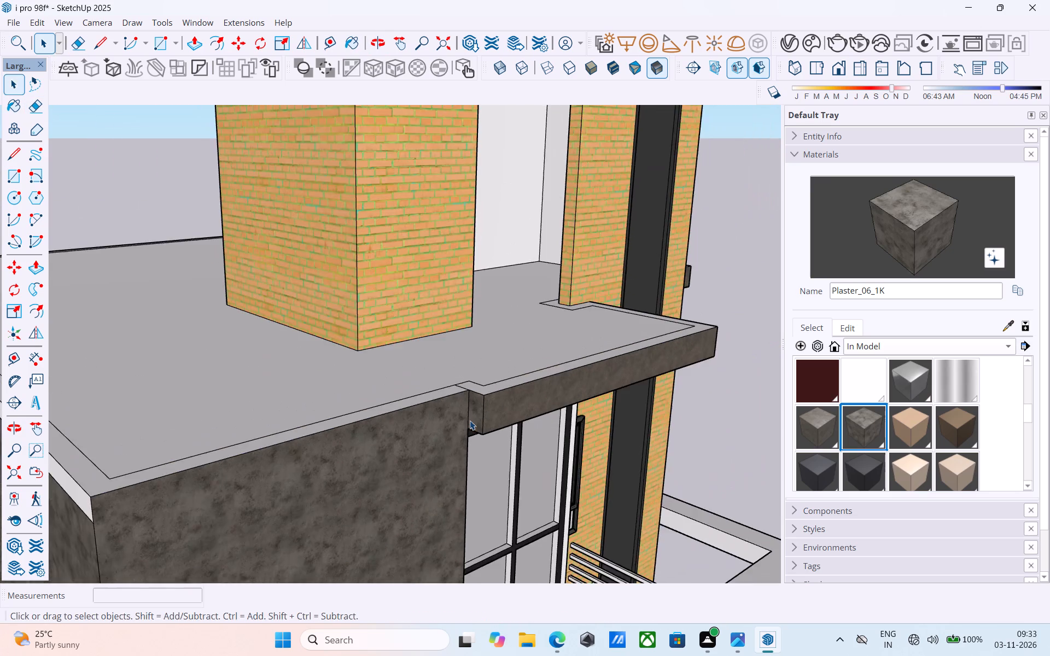
Draw a 6" line across the roof strip where the other projecting slab meets the brick tower.
scroll(470, 420, down, 13)
middle_drag(470, 423, 63, 478)
middle_drag(463, 467, 388, 486)
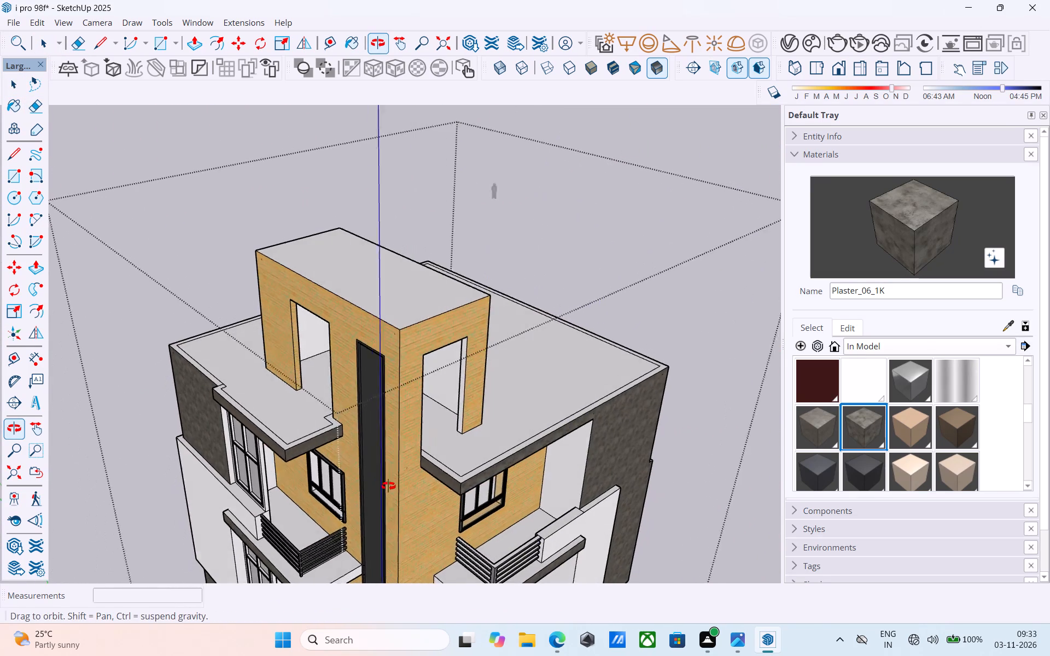
middle_drag(388, 486, 363, 522)
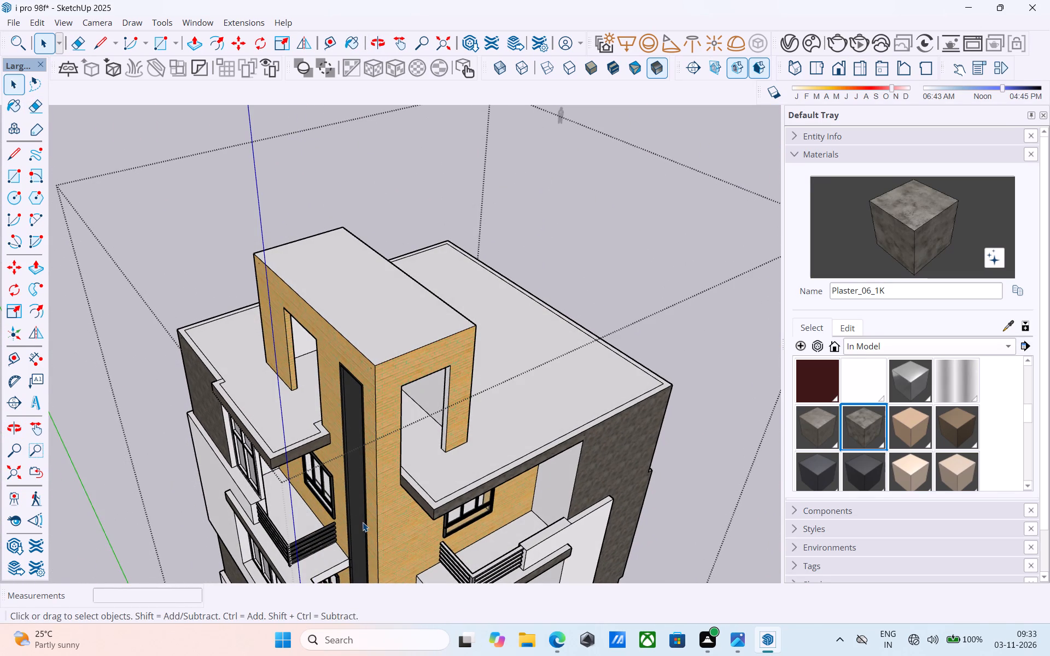
scroll(401, 513, up, 6)
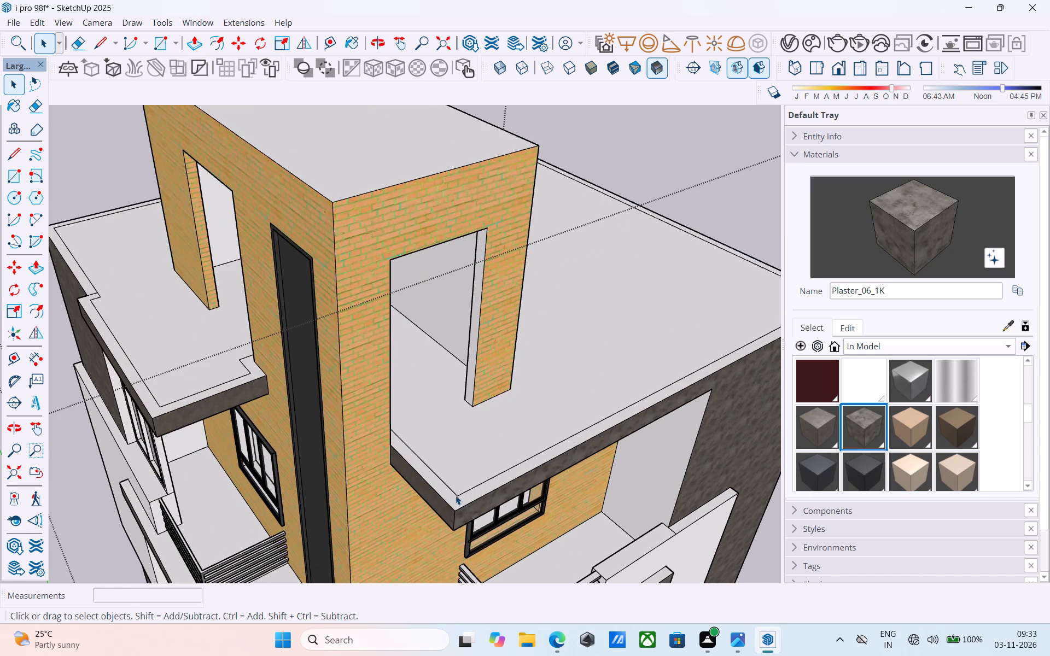
scroll(457, 494, up, 8)
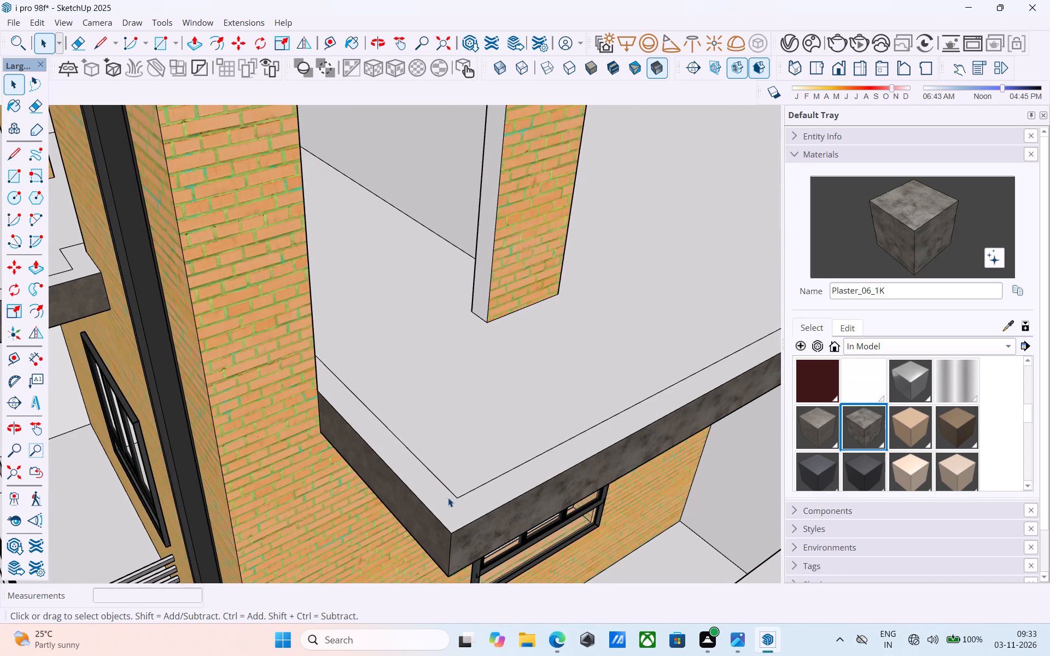
key(l)
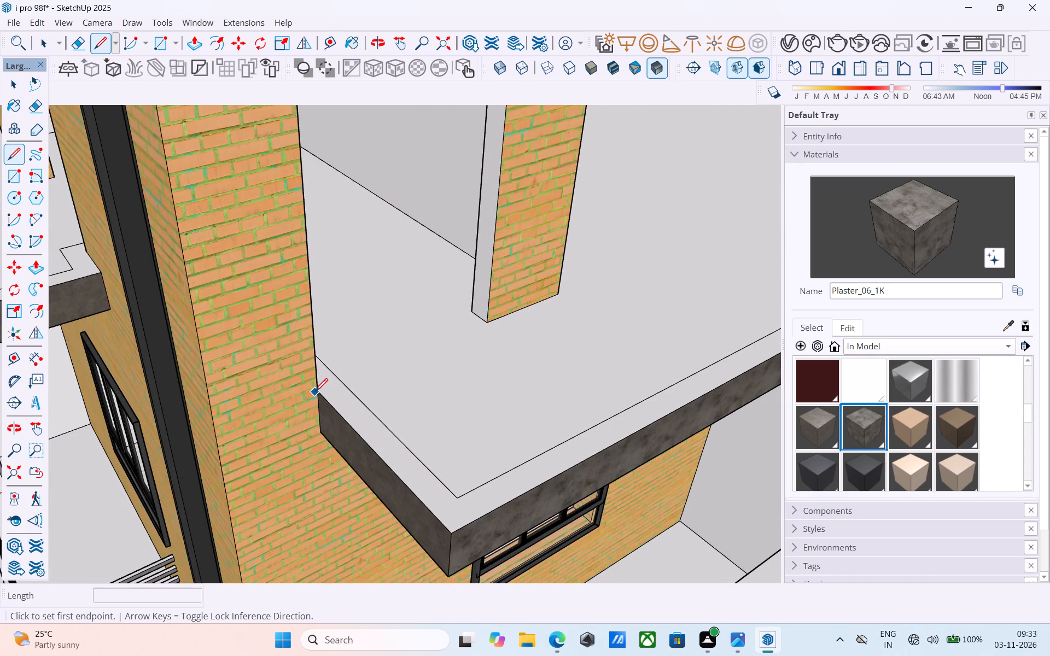
click(315, 393)
key(space)
key(l)
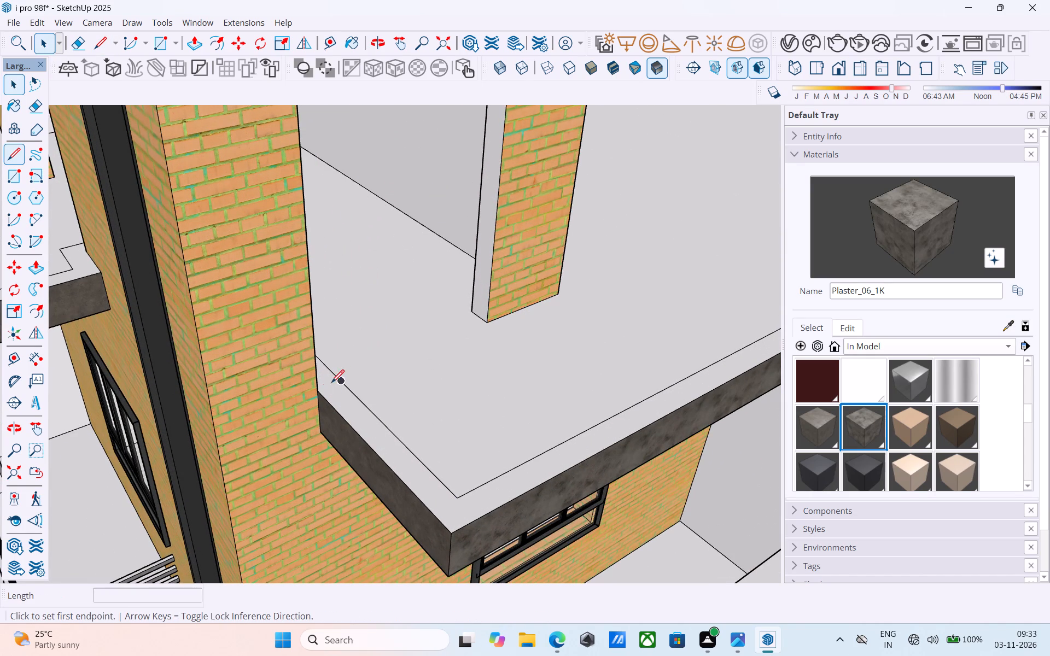
click(323, 395)
click(341, 383)
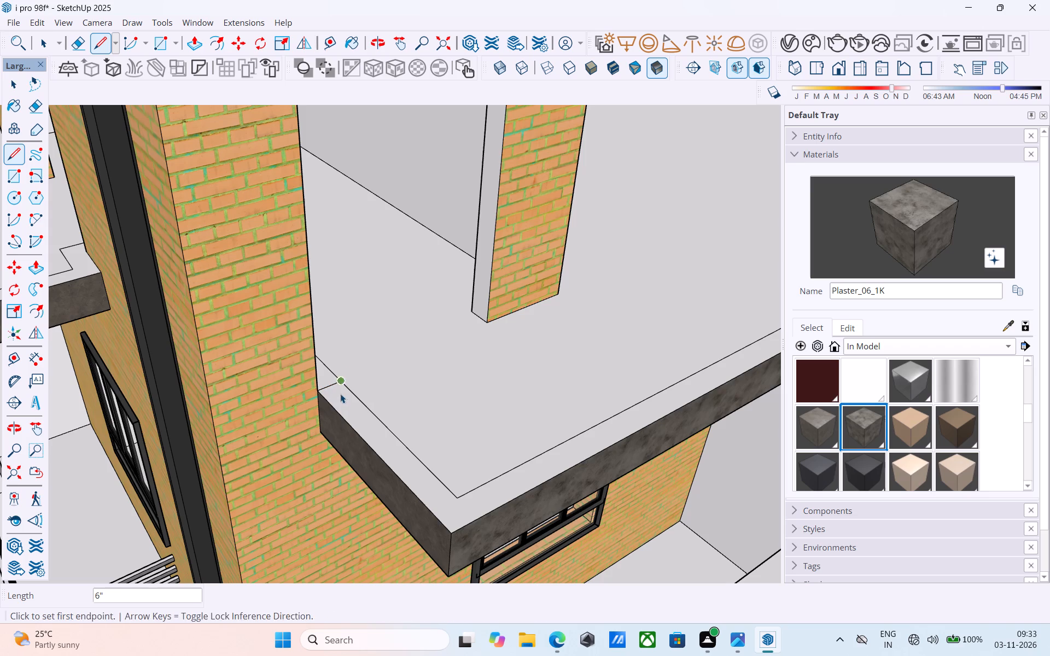
key(space)
Pull the 6" strip around the main roof up 3' as a parapet wall.
click(341, 402)
scroll(339, 403, down, 16)
key(p)
click(339, 403)
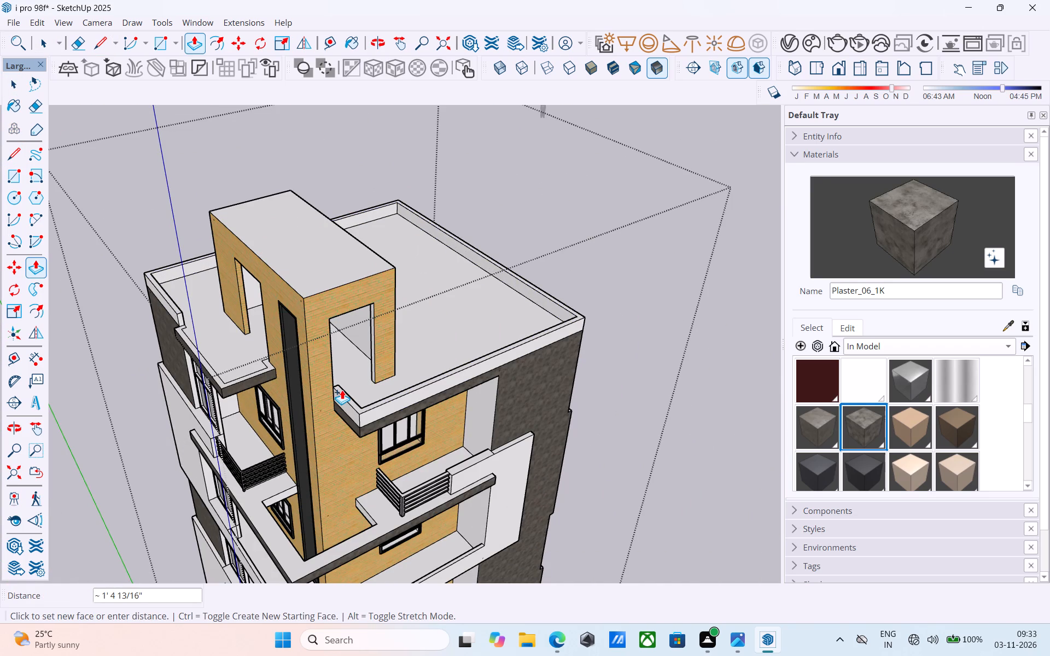
text(3')
key(Return)
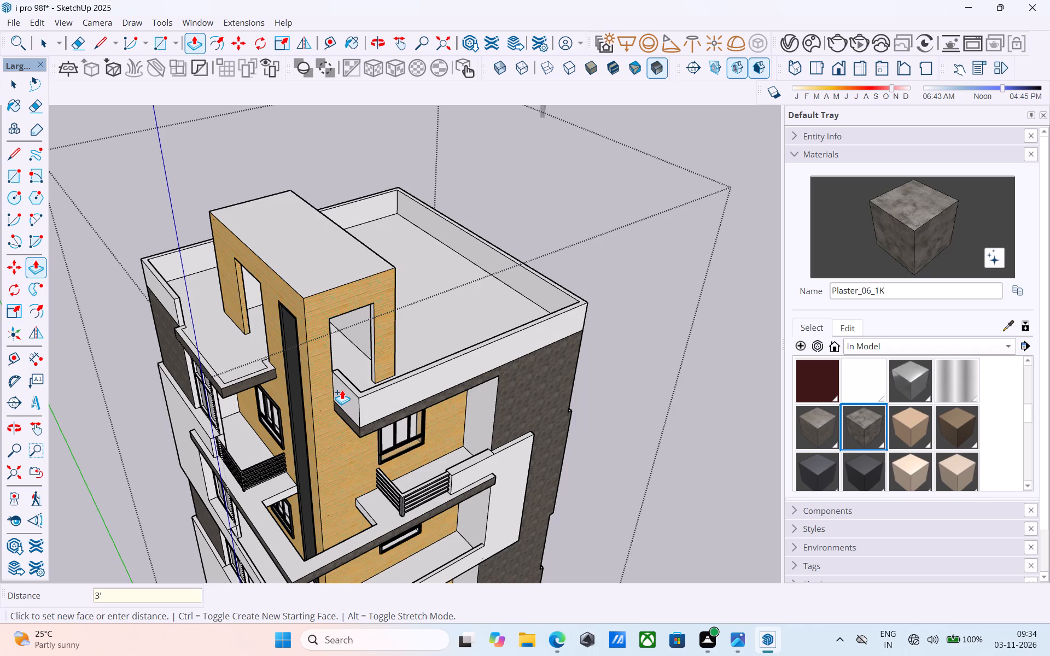
Paint the long outer parapet face and its short return beside the brick tower with Plaster_06_1K.
scroll(313, 371, down, 8)
middle_drag(355, 353, 457, 337)
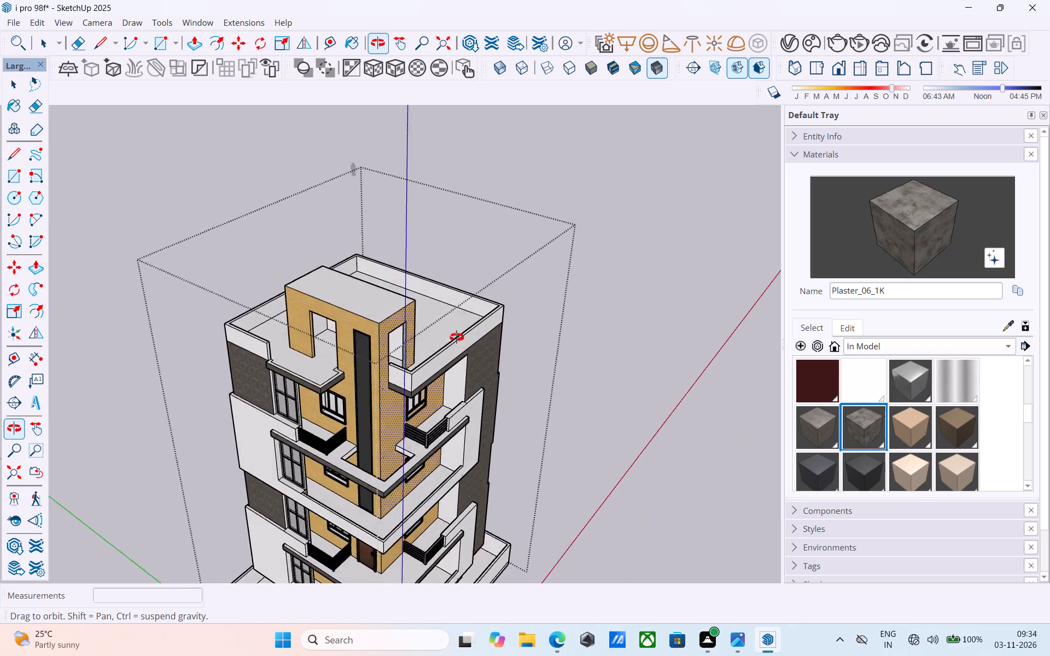
middle_drag(457, 337, 490, 302)
click(936, 243)
scroll(508, 322, up, 4)
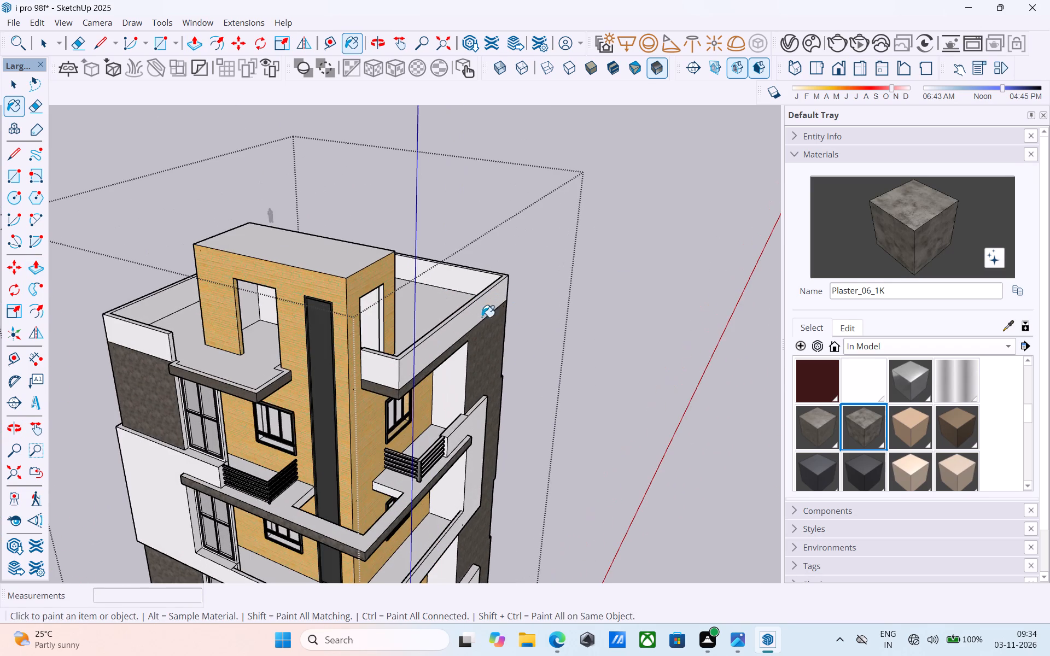
click(472, 313)
scroll(402, 356, up, 6)
click(387, 364)
Paint the parapet's remaining outer faces and the unpainted slab-edge bands below them with Plaster_06_1K.
scroll(442, 356, down, 6)
scroll(173, 390, down, 2)
middle_drag(230, 368, 387, 365)
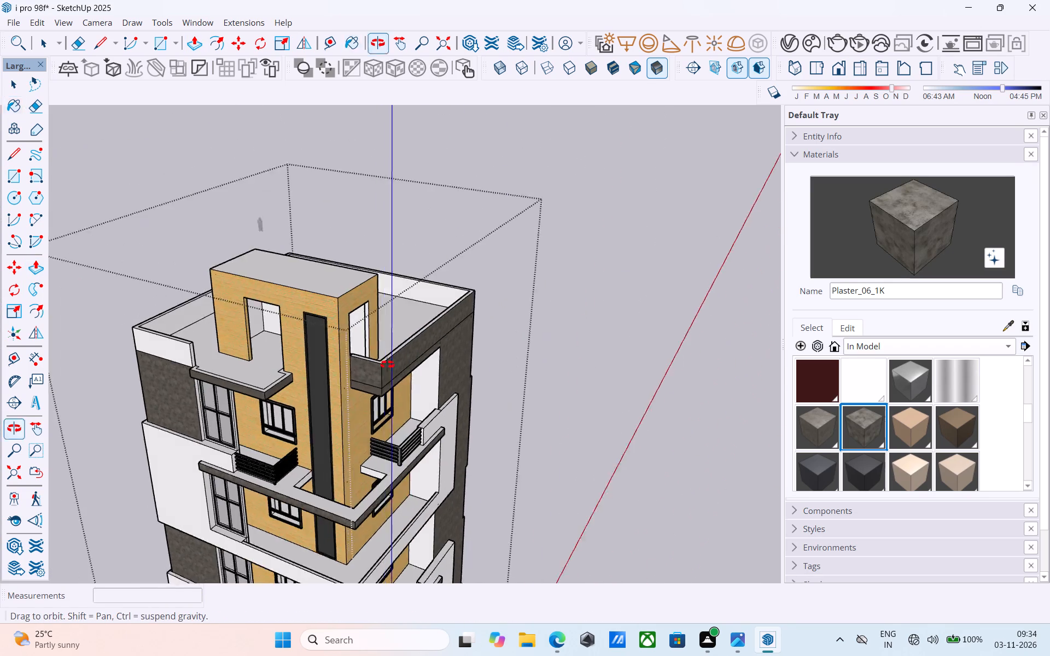
middle_drag(387, 365, 594, 333)
click(421, 373)
click(399, 374)
scroll(390, 393, up, 8)
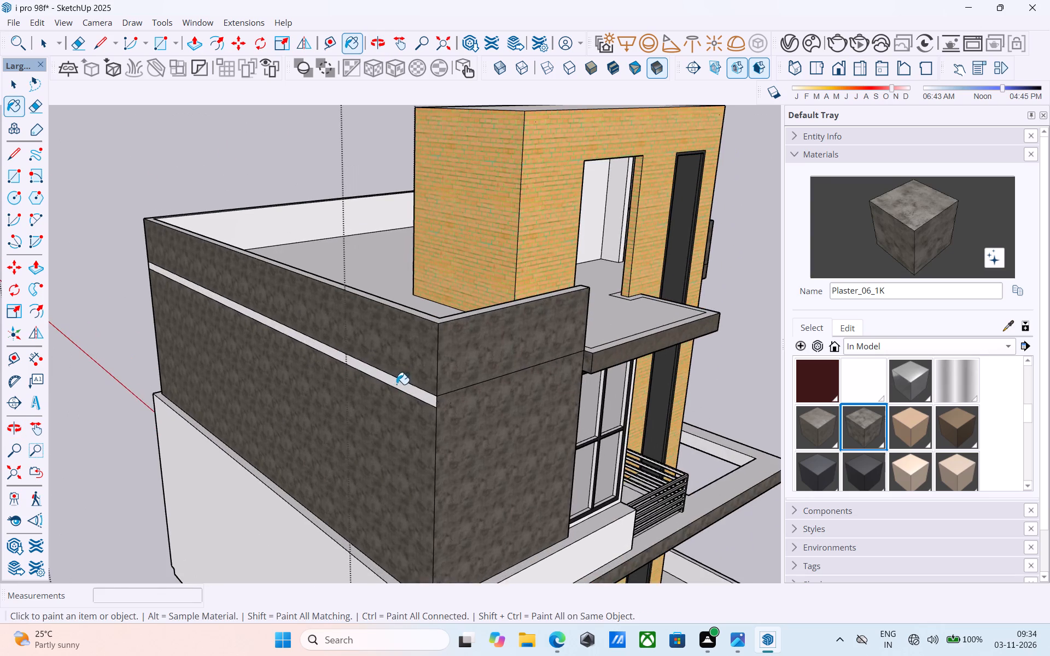
click(396, 384)
scroll(398, 384, down, 4)
middle_drag(444, 387, 942, 341)
click(323, 333)
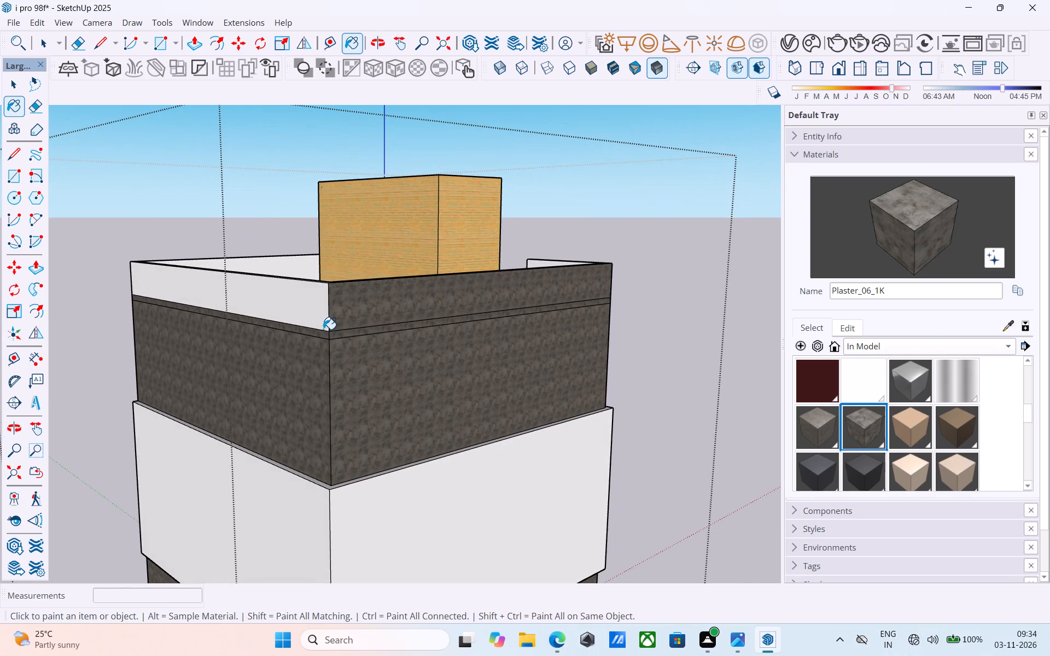
click(323, 329)
Erase the lower seam lines of the slab-edge band on the two plastered walls meeting at the rear corner.
scroll(330, 336, up, 8)
key(e)
drag(339, 340, 344, 344)
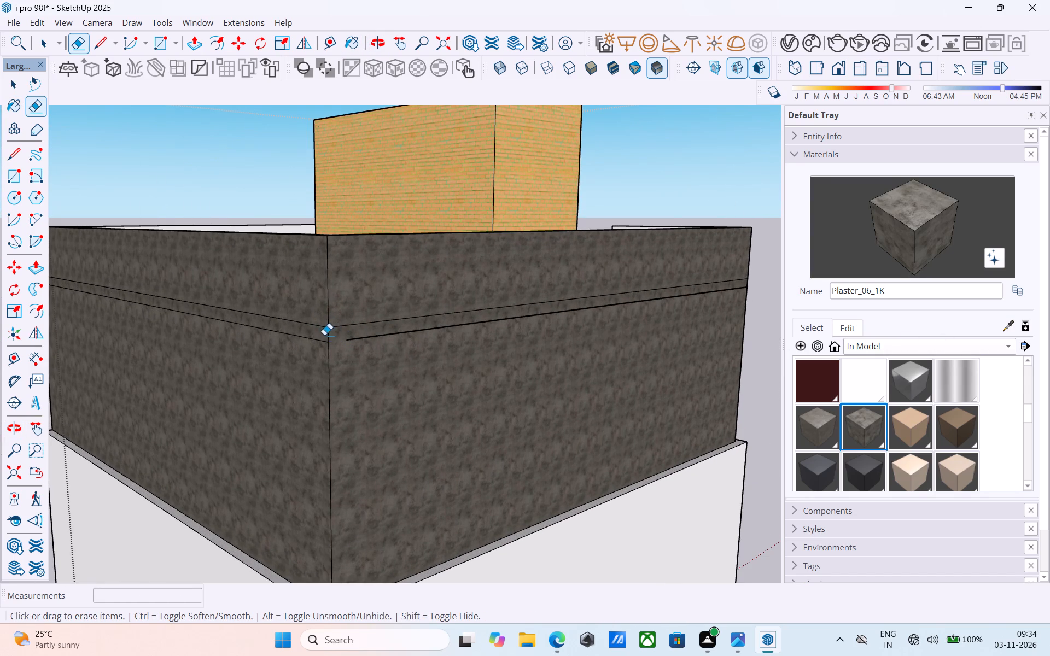
drag(319, 342, 317, 347)
click(348, 340)
scroll(351, 341, down, 6)
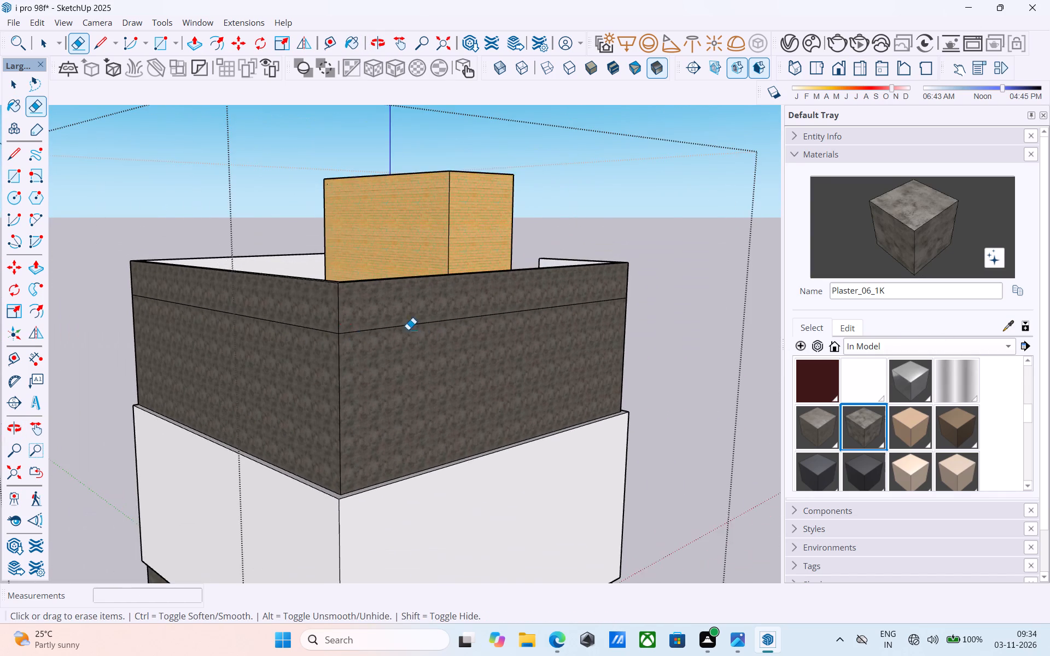
Examine the plastered roof parapet from around the building.
middle_drag(408, 330, 84, 352)
scroll(217, 341, down, 5)
middle_drag(366, 348, 0, 403)
middle_drag(671, 396, 539, 360)
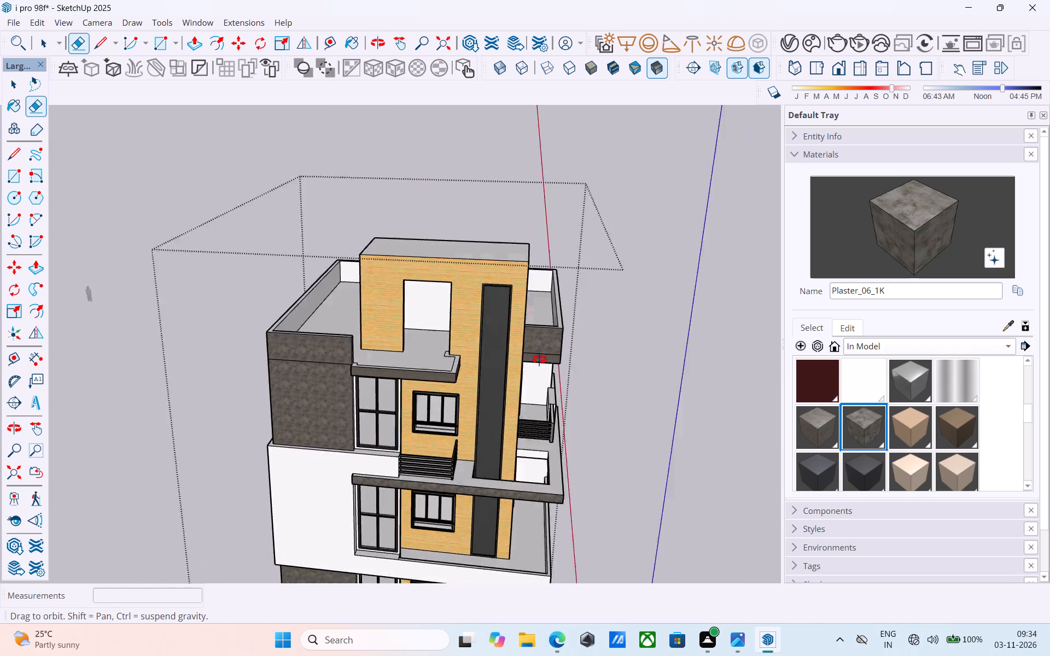
middle_drag(539, 360, 443, 365)
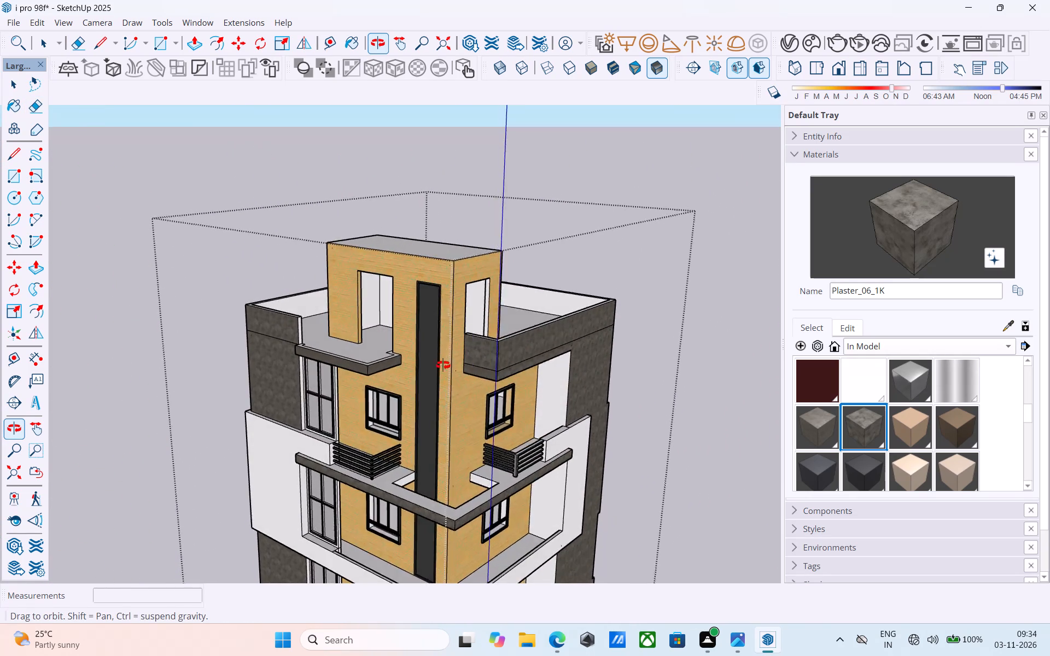
middle_drag(443, 365, 515, 423)
key(space)
middle_drag(390, 397, 452, 437)
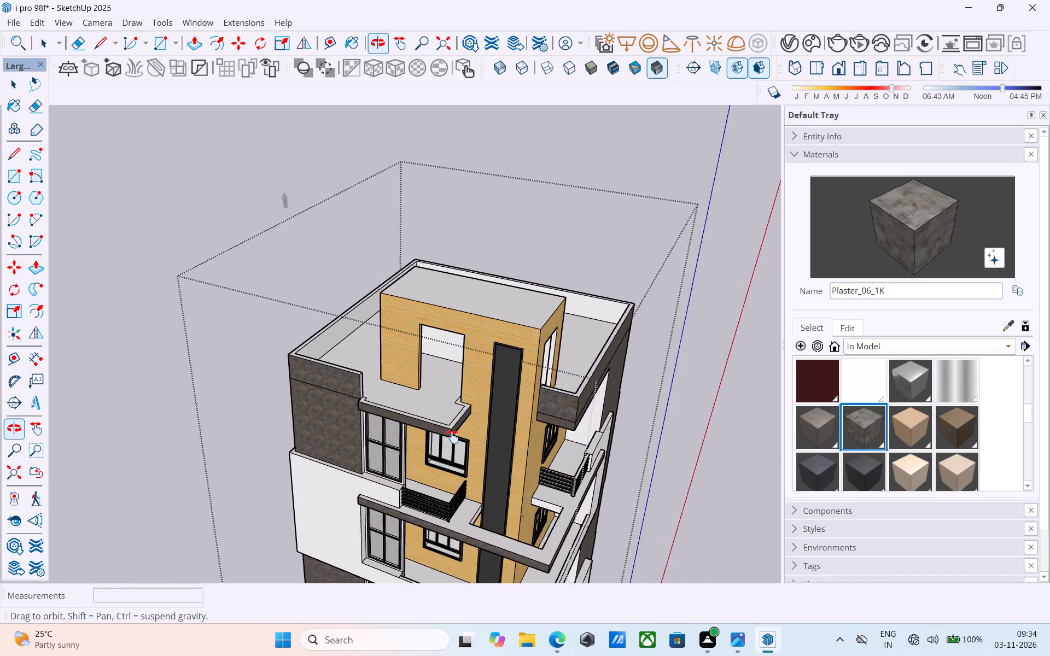
middle_drag(452, 437, 284, 409)
Offset the outline of the white parapet end face above the slab step inward by 1".
scroll(263, 384, up, 13)
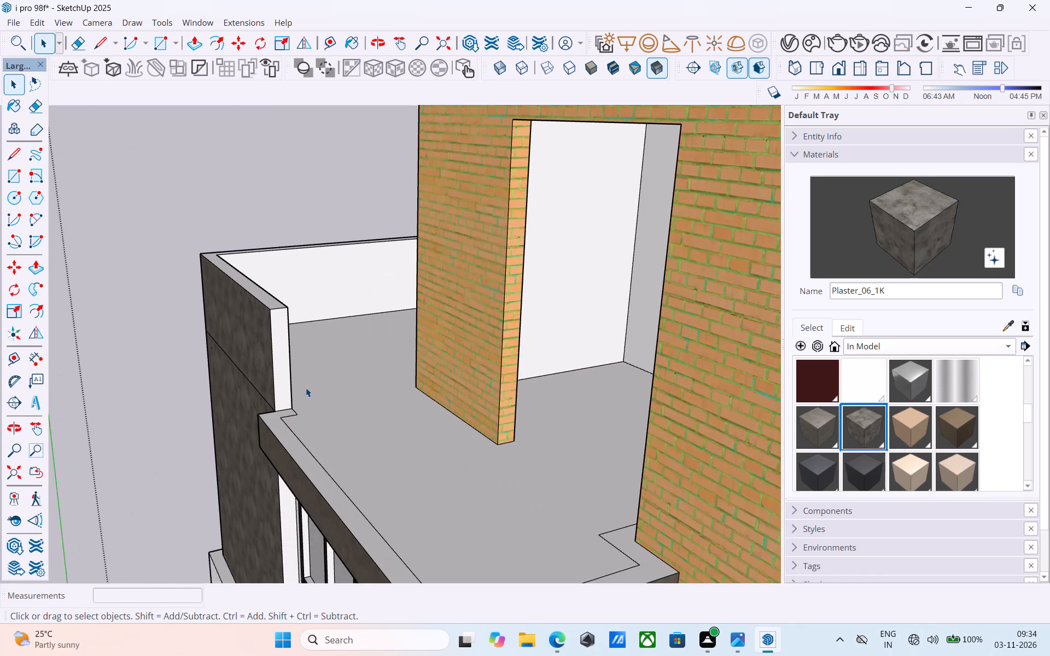
scroll(306, 388, down, 3)
shift+middle_drag(306, 388, 353, 405)
scroll(361, 409, up, 11)
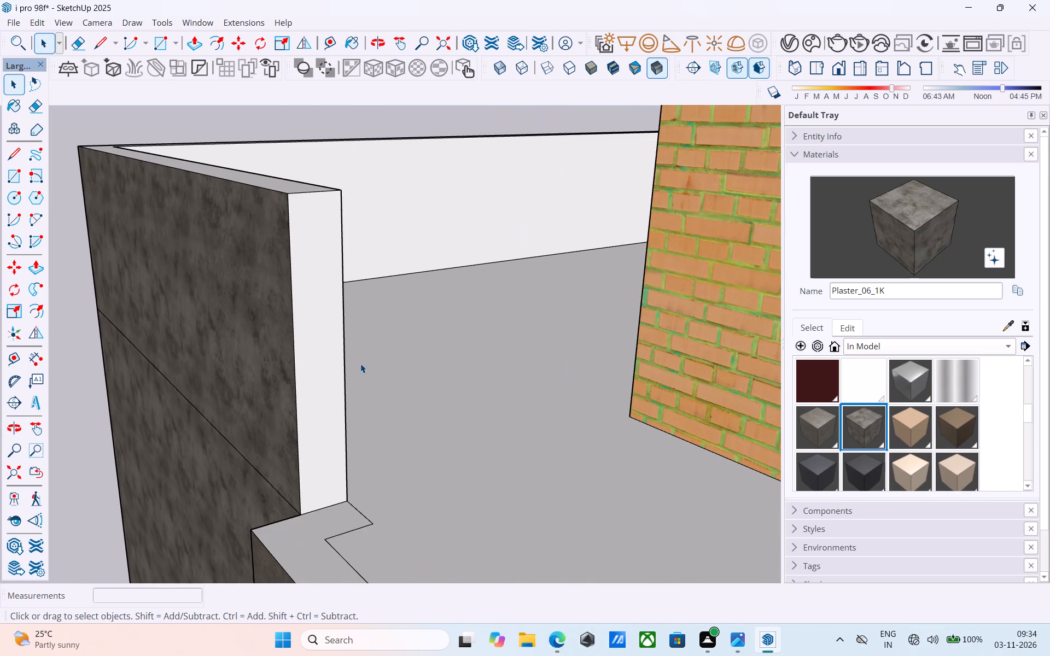
scroll(362, 361, down, 6)
middle_drag(458, 318, 406, 273)
scroll(274, 324, up, 5)
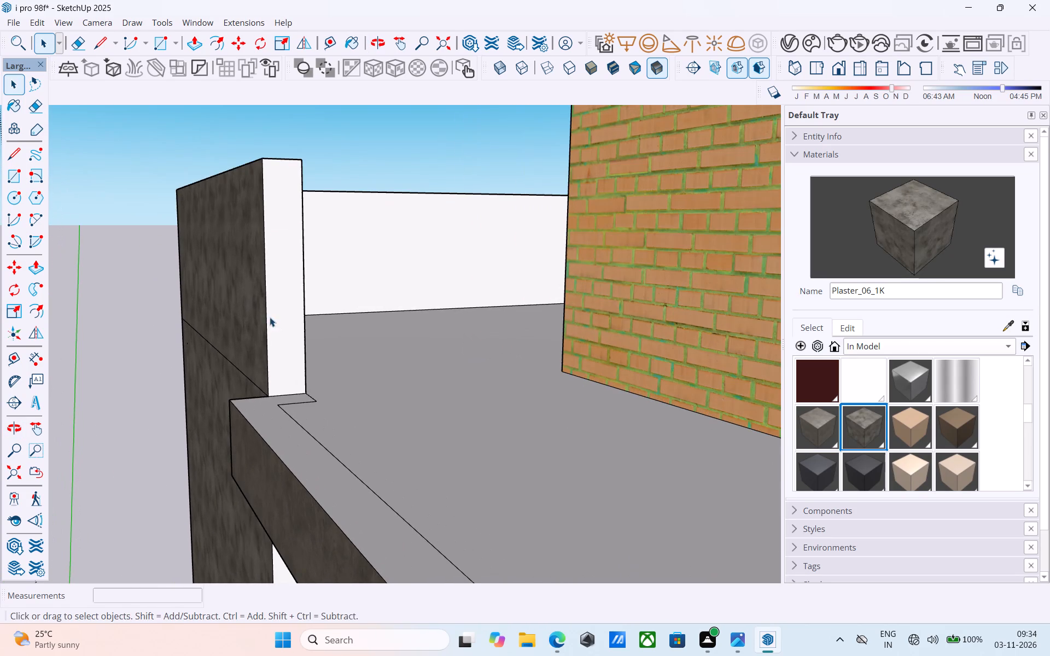
click(270, 317)
scroll(271, 317, down, 4)
shift+middle_drag(264, 321, 264, 357)
scroll(267, 357, up, 2)
key(f)
click(270, 355)
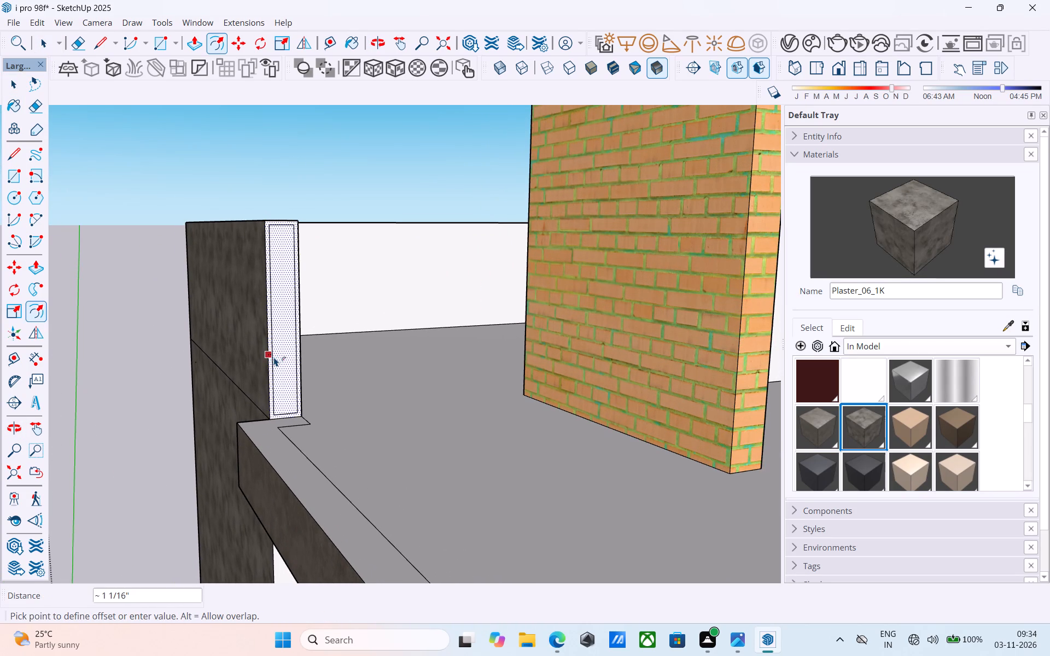
key(1)
key(shift+quotedbl)
key(Return)
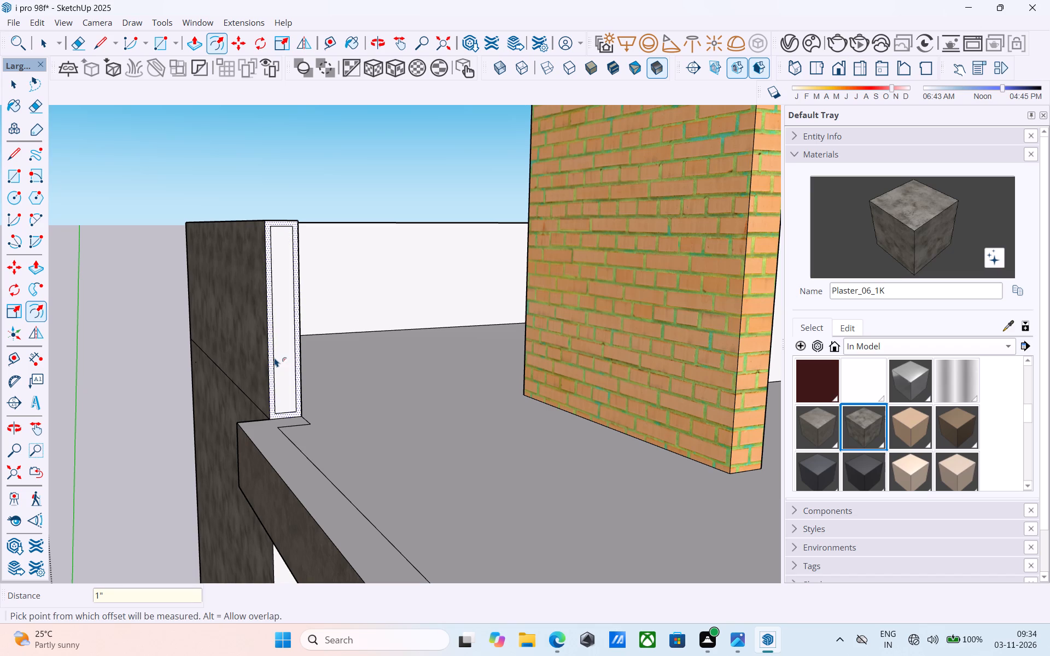
Set the inward offset of the parapet end-face outline to 2".
text(2")
key(Return)
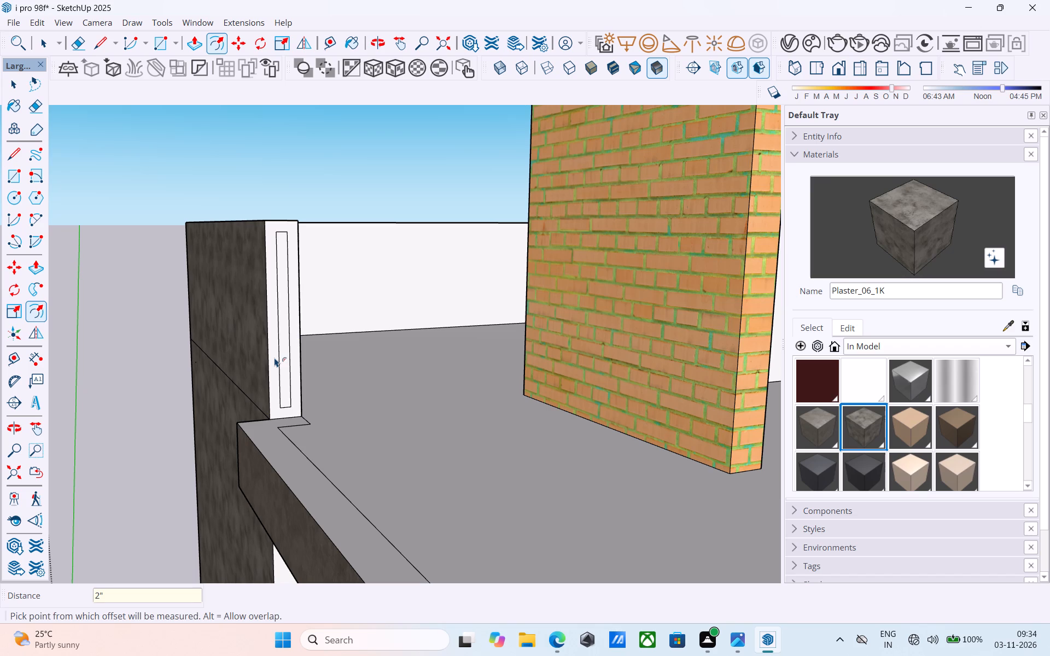
Extrude the narrow inner face of the parapet end along the front balcony slab to the inset line at its far end.
key(space)
click(283, 362)
scroll(283, 362, down, 6)
key(p)
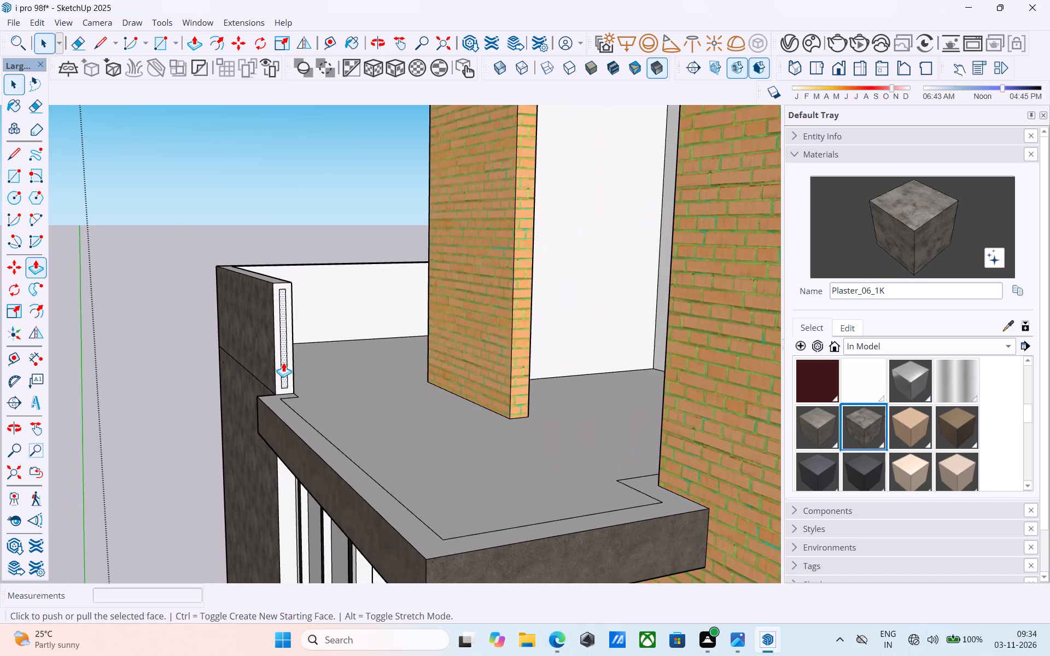
click(283, 362)
scroll(307, 386, down, 6)
middle_drag(516, 323, 721, 428)
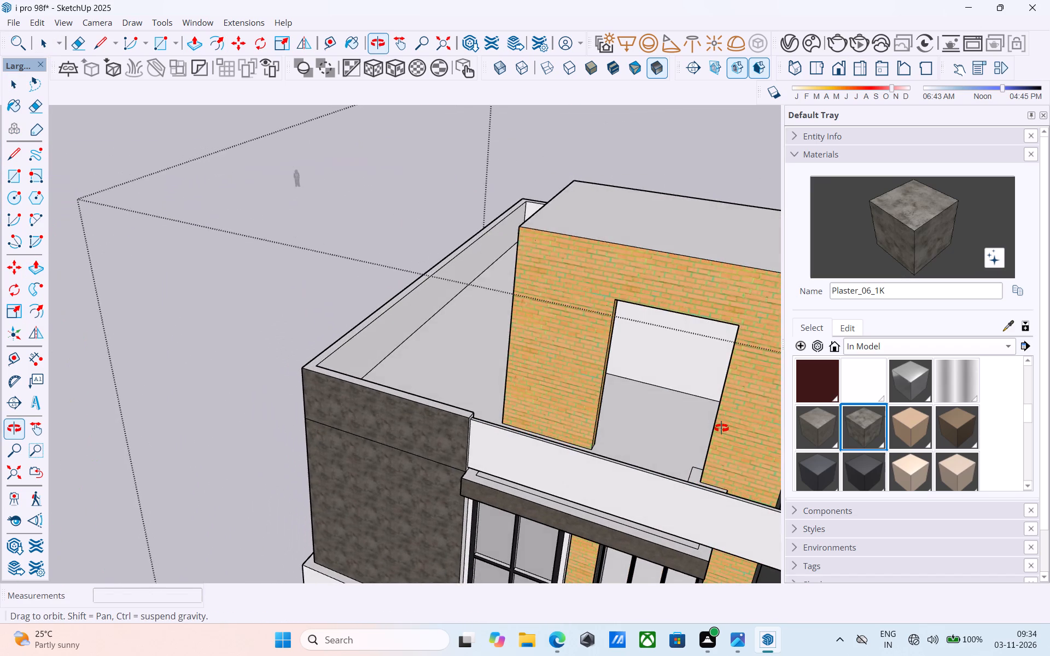
middle_drag(721, 428, 579, 441)
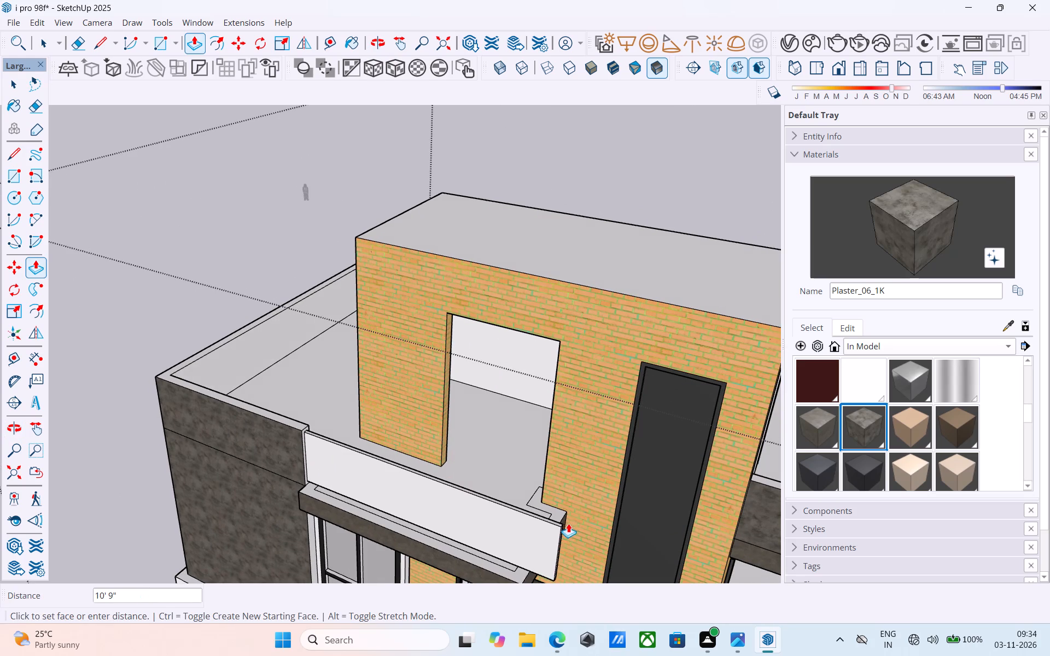
click(566, 520)
Copy the vertical inner edge of the new balcony panel's free end 3" along the panel's inner face.
middle_drag(509, 485, 238, 447)
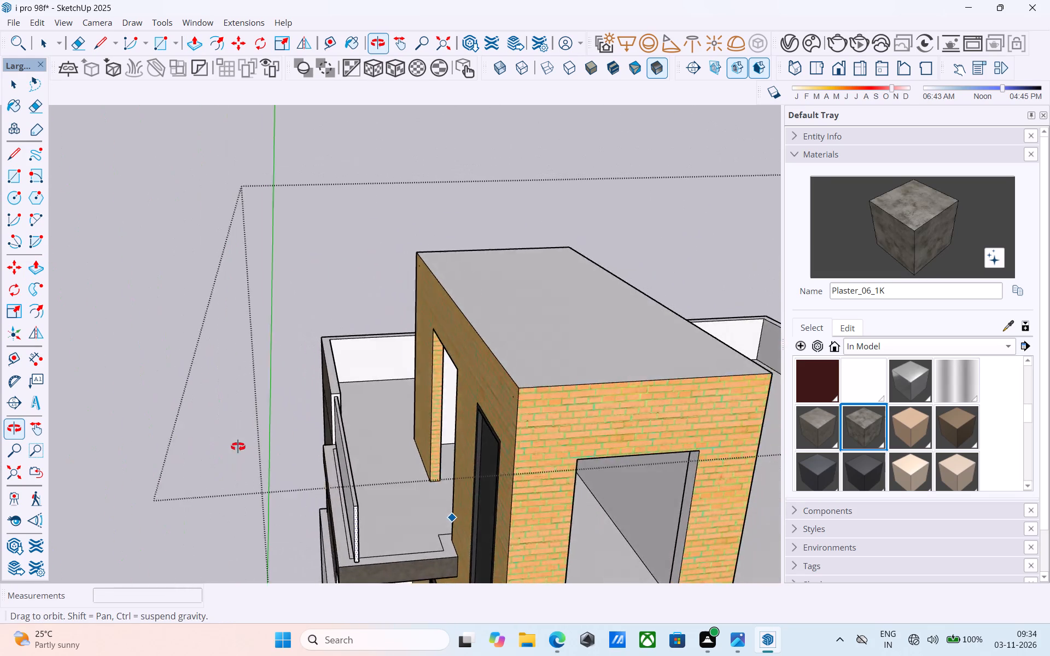
middle_drag(238, 447, 236, 447)
scroll(296, 526, up, 4)
middle_drag(408, 511, 315, 462)
scroll(340, 468, up, 5)
middle_drag(376, 503, 368, 497)
scroll(367, 496, down, 5)
key(space)
scroll(396, 507, up, 6)
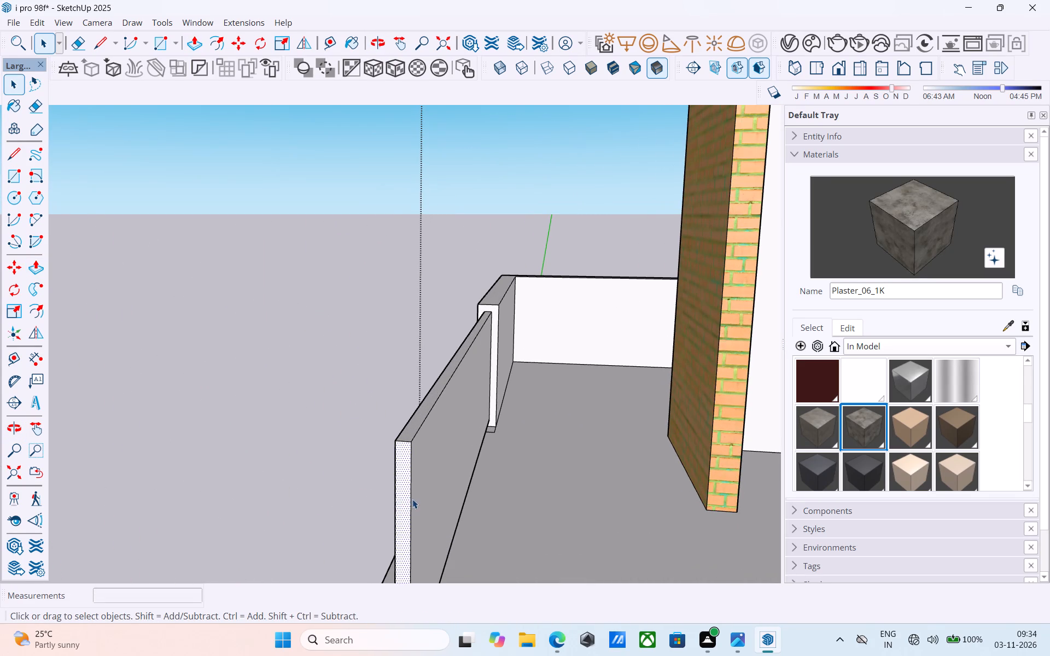
click(412, 499)
key(m)
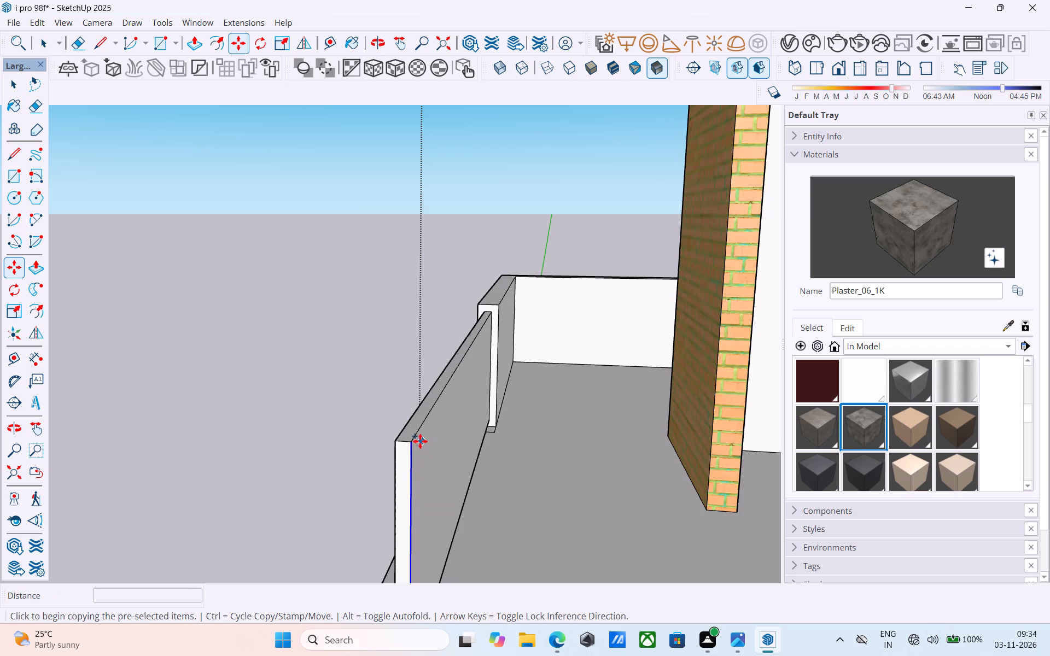
click(408, 442)
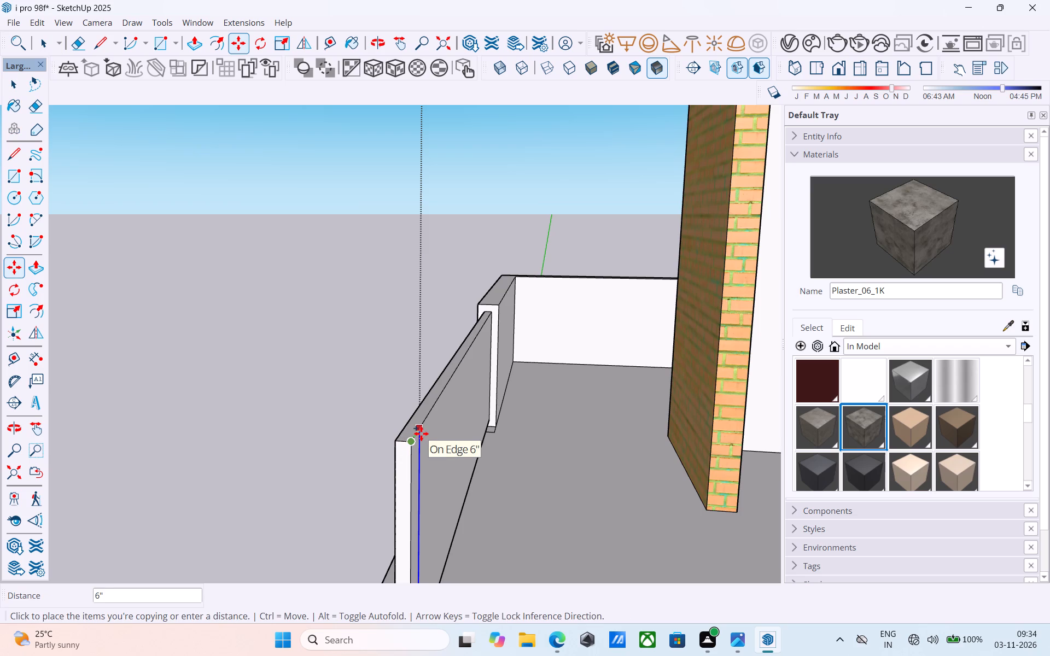
text(3")
key(Return)
Extrude the 3" strip on the panel's inner face about 4' 2" to the brick wall, closing the balcony's short side.
key(space)
scroll(422, 450, up, 6)
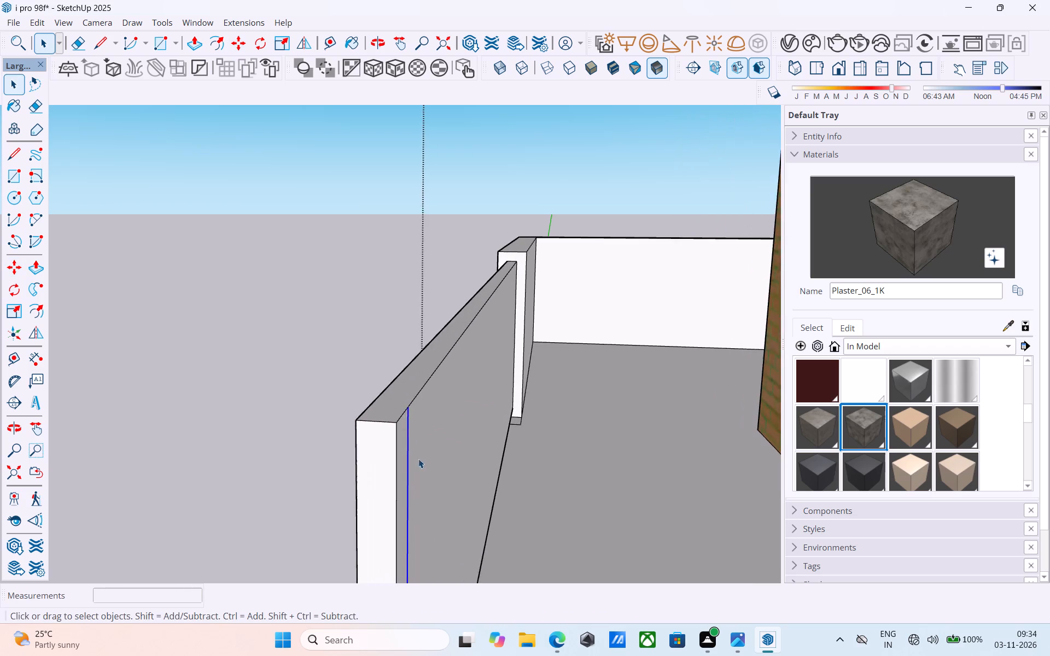
scroll(418, 459, up, 4)
click(406, 448)
click(404, 447)
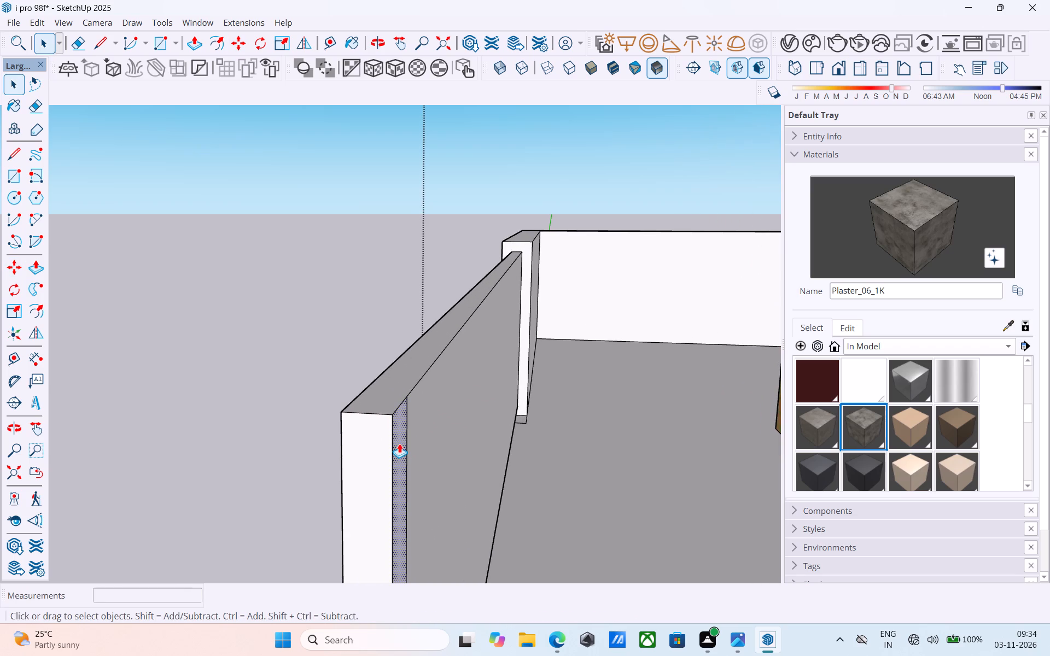
key(p)
click(399, 443)
scroll(410, 450, down, 1)
middle_drag(410, 450, 883, 482)
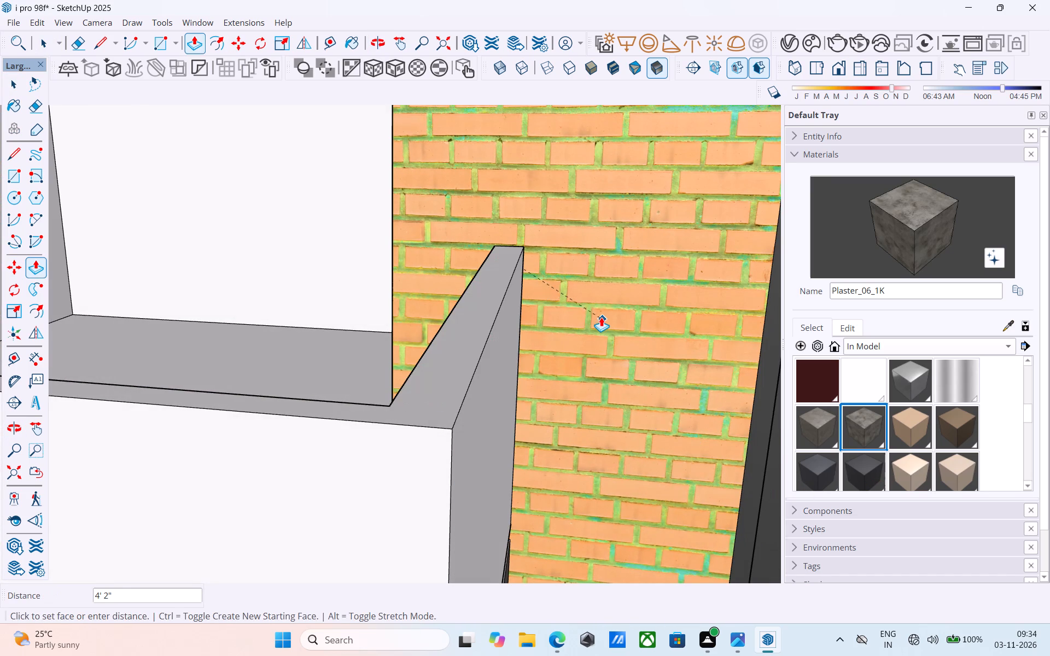
click(601, 317)
Erase the remaining seam lines below the parapet on the plastered walls beside the glazed balcony.
scroll(601, 317, down, 18)
middle_drag(581, 324, 349, 333)
scroll(367, 337, up, 5)
key(e)
drag(367, 337, 375, 366)
middle_drag(402, 372, 831, 350)
scroll(821, 351, down, 6)
scroll(381, 408, down, 5)
scroll(235, 383, up, 4)
drag(234, 382, 230, 390)
scroll(229, 393, down, 7)
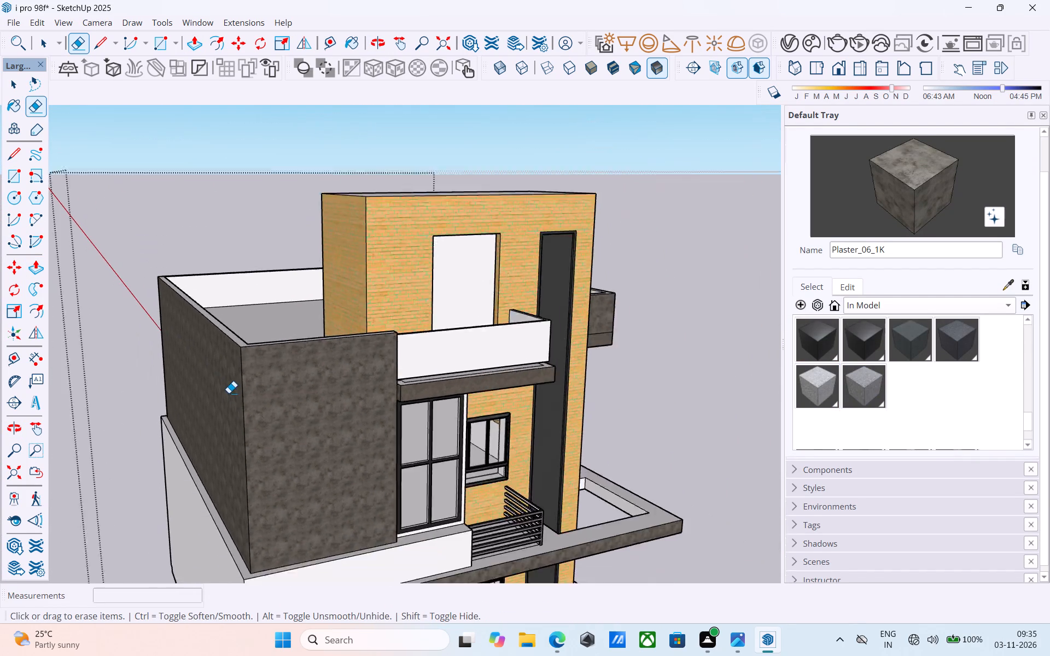
Erase the seam lines between the plastered parapet and slab-edge band on the other balcony side and the adjoining rear wall.
scroll(229, 393, down, 7)
middle_drag(415, 366, 121, 389)
scroll(376, 373, up, 9)
click(417, 366)
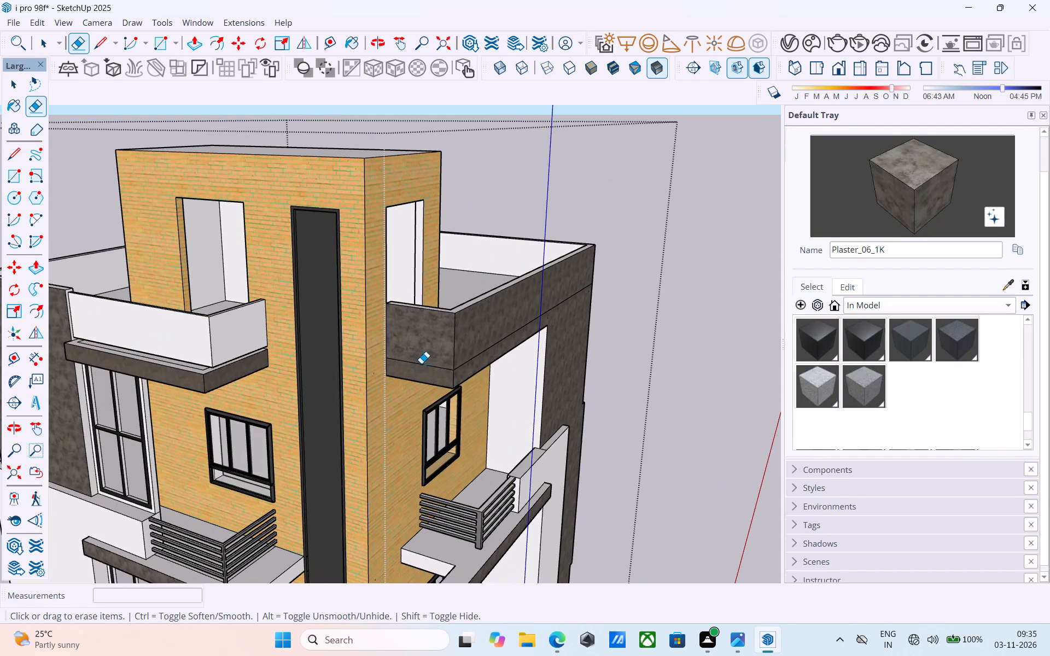
drag(446, 366, 444, 377)
click(464, 362)
middle_drag(460, 375, 351, 373)
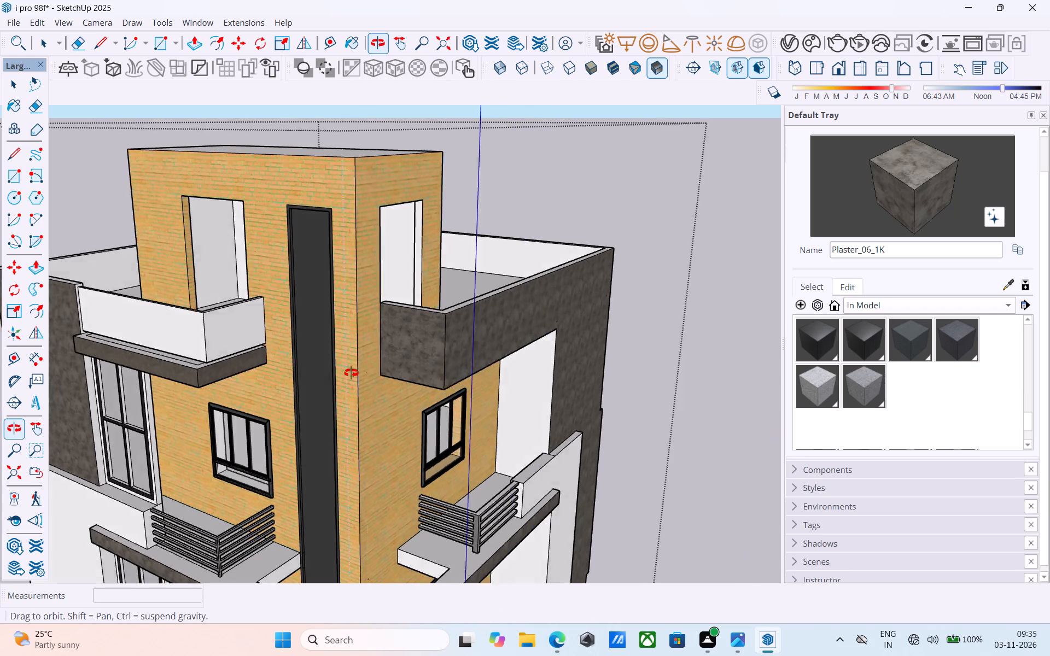
middle_drag(351, 373, 173, 373)
scroll(134, 377, down, 7)
middle_drag(402, 332, 177, 331)
scroll(276, 378, up, 7)
drag(378, 353, 386, 364)
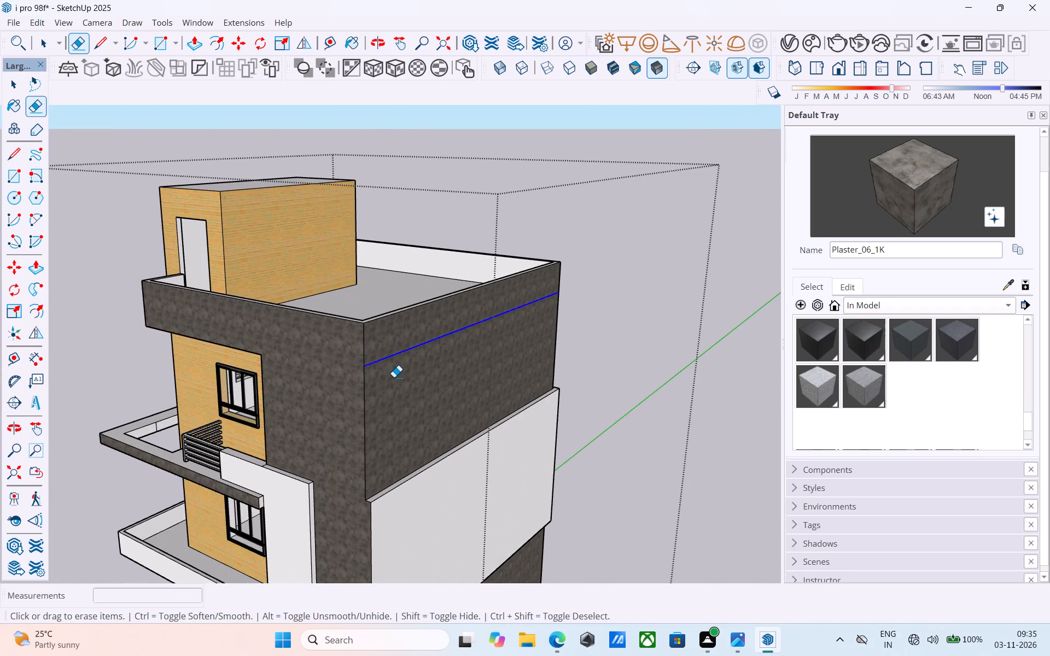
Save the building model.
middle_drag(401, 376, 768, 308)
scroll(557, 338, down, 5)
middle_drag(503, 394, 589, 391)
key(space)
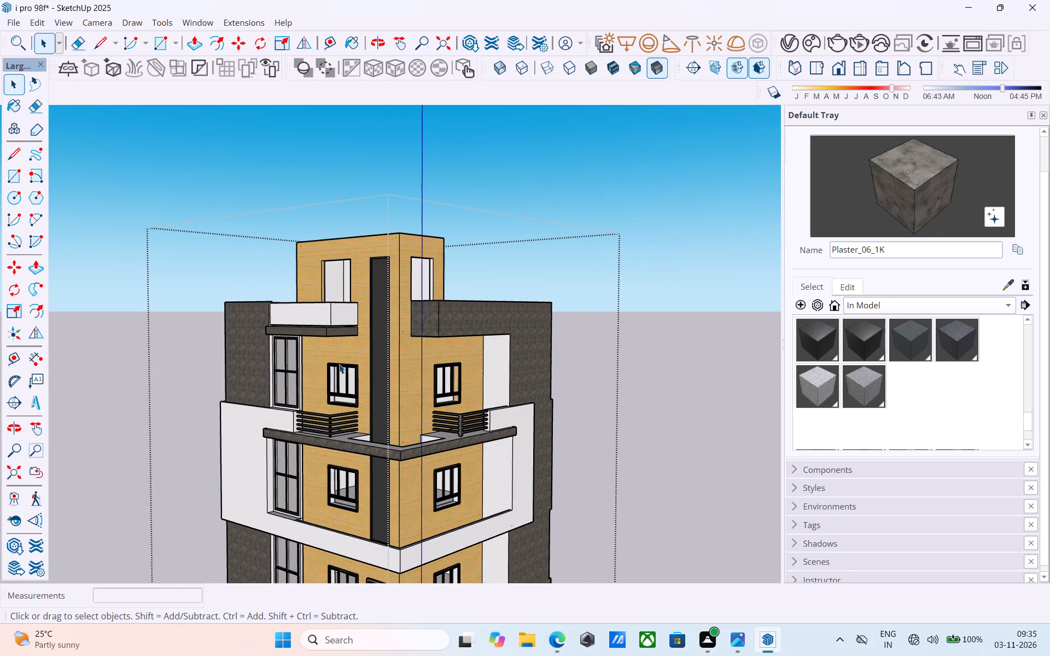
key(ctrl+s)
Paint the outer faces of the white rooftop balcony panels with Glass_Basic_01 from the Glass materials.
scroll(338, 363, down, 3)
scroll(338, 363, up, 1)
scroll(338, 363, down, 1)
shift+middle_drag(343, 361, 428, 470)
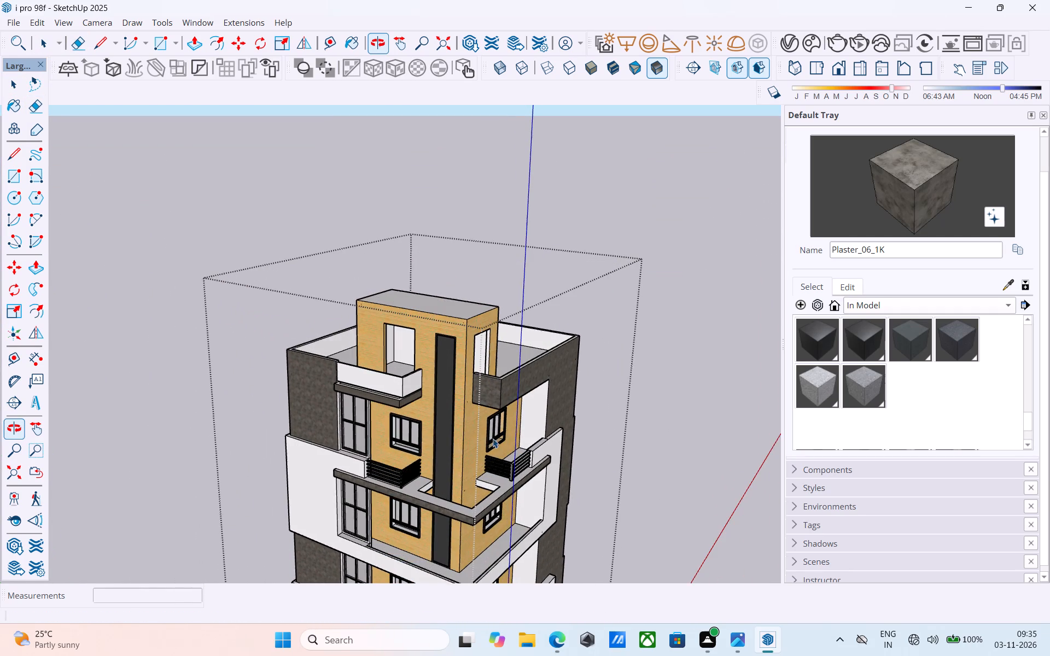
click(907, 302)
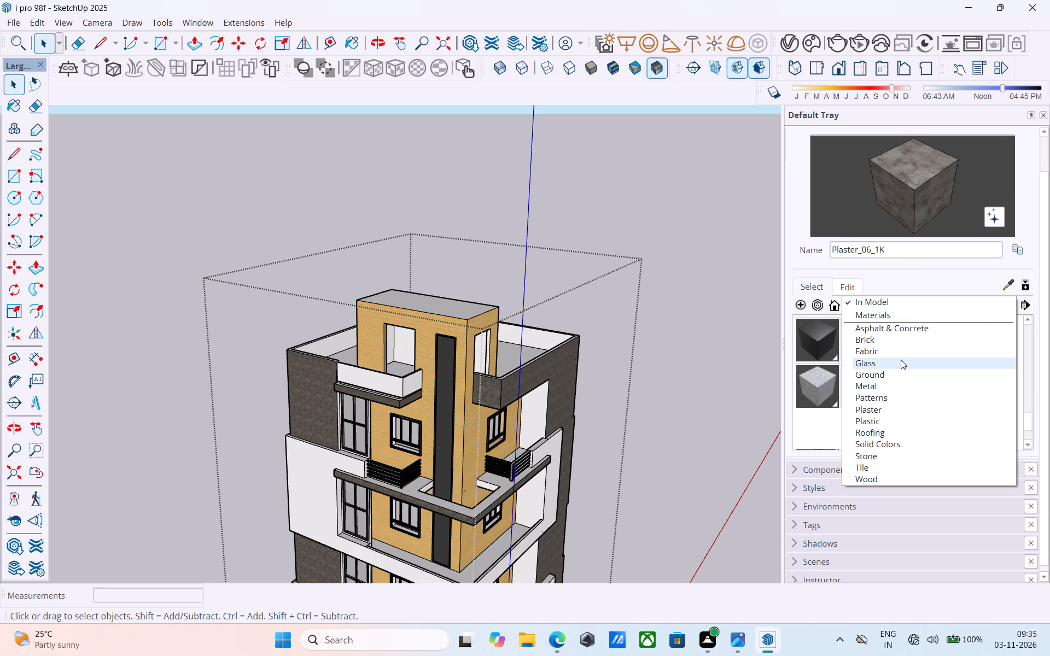
click(901, 364)
click(821, 334)
scroll(492, 340, up, 11)
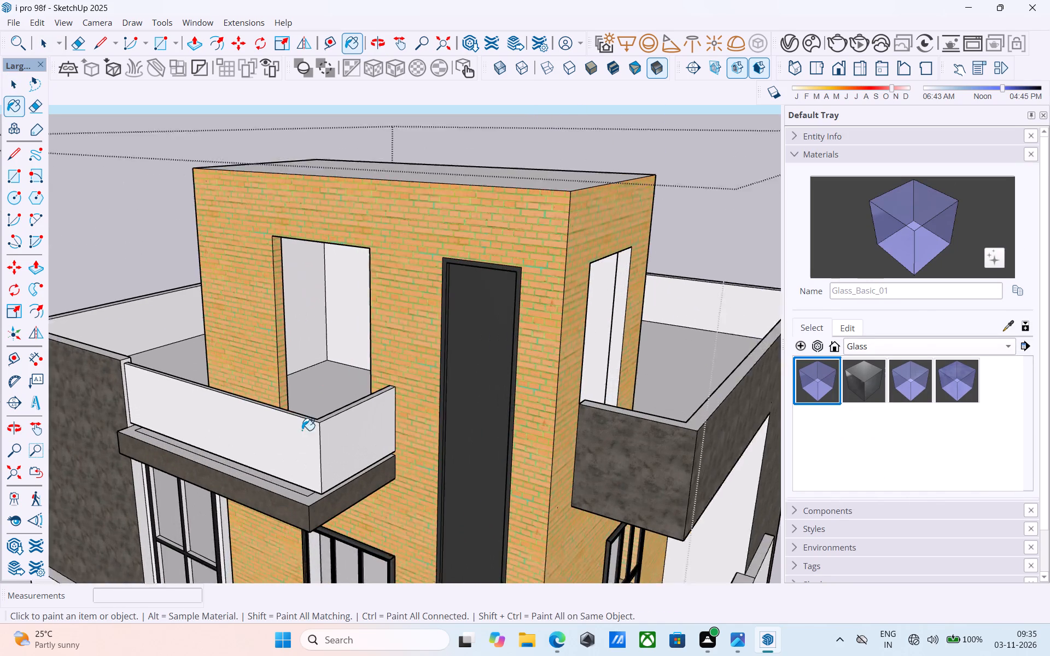
scroll(302, 430, up, 2)
click(287, 445)
click(343, 450)
Paint the inner faces of both rooftop balcony panels with Glass_Basic_01.
shift+middle_drag(349, 449, 976, 545)
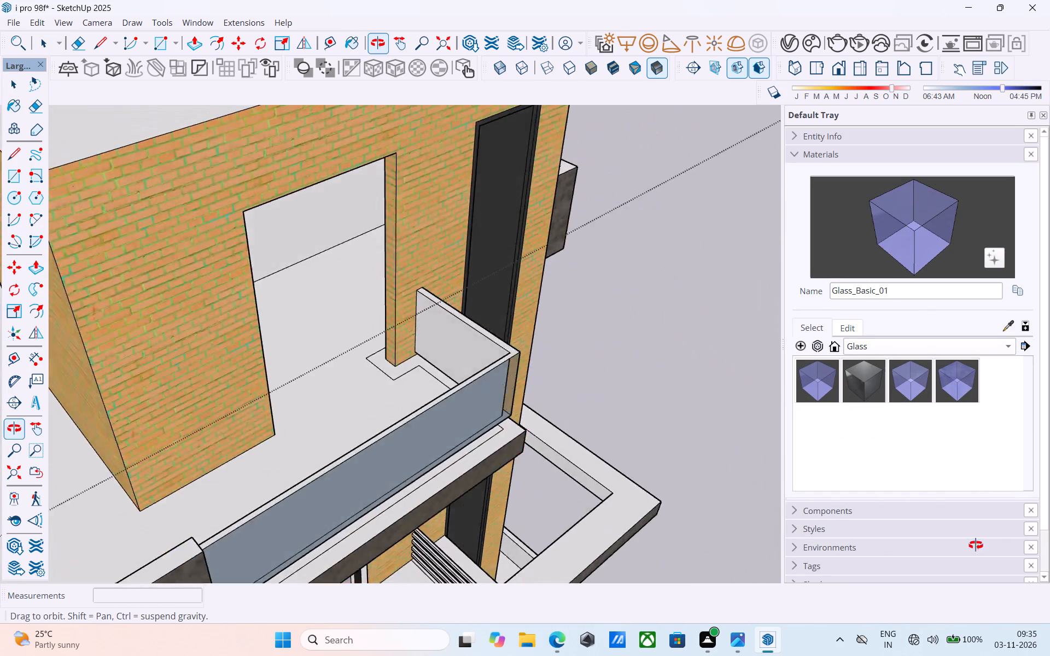
shift+middle_drag(976, 545, 1049, 471)
middle_drag(539, 359, 594, 358)
scroll(536, 344, up, 4)
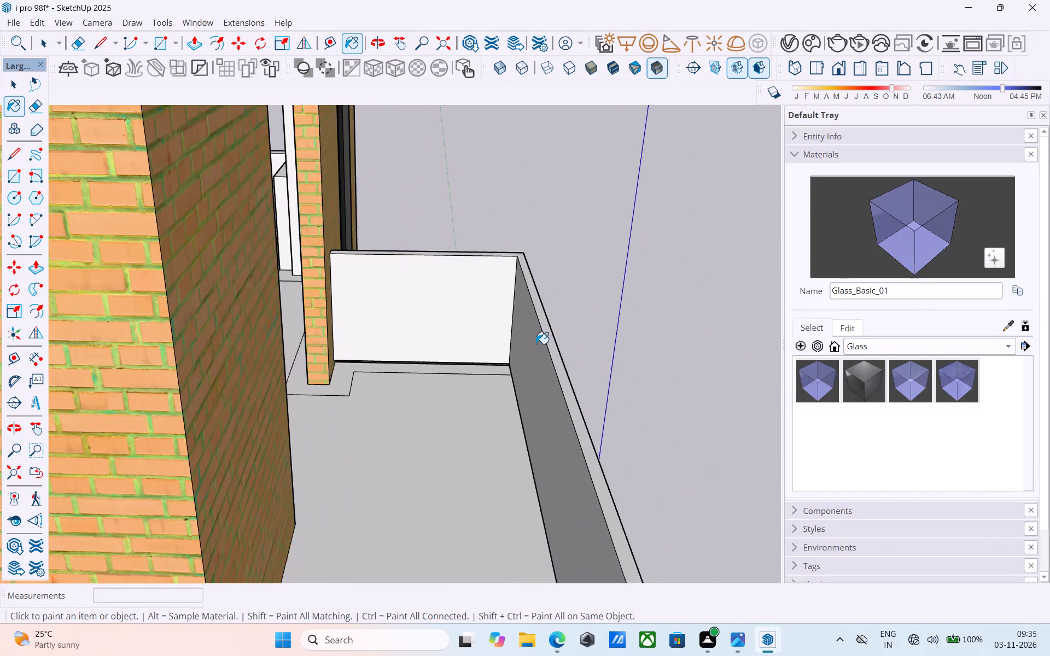
click(535, 343)
click(469, 297)
Examine the glass balcony railing from inside and outside, including its corner edge.
scroll(520, 339, up, 5)
middle_drag(521, 339, 360, 311)
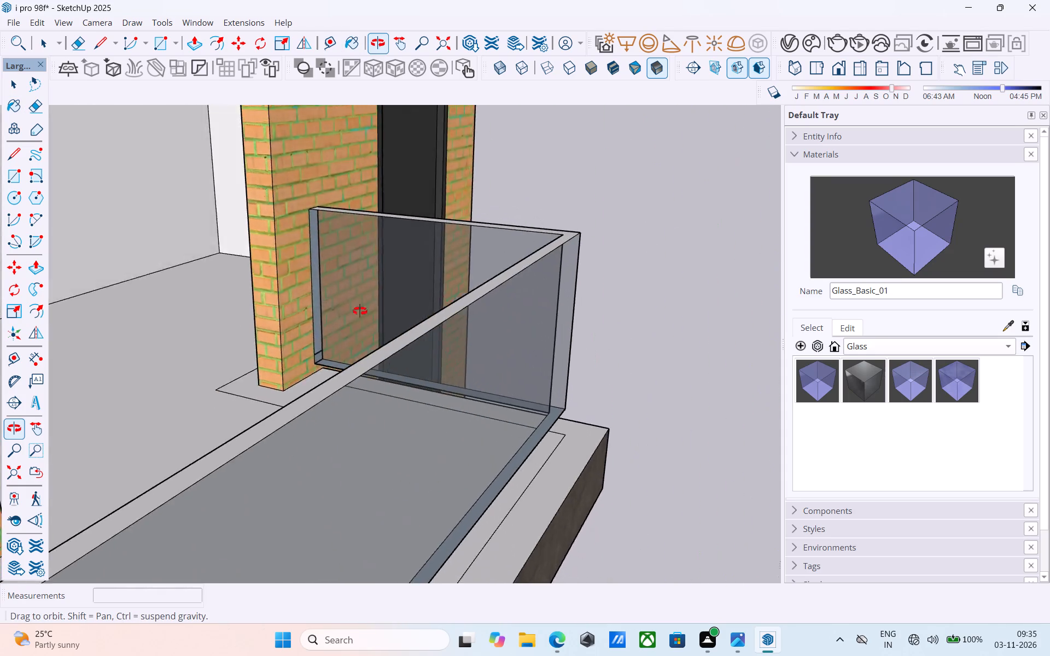
middle_drag(360, 311, 254, 366)
middle_drag(308, 366, 397, 348)
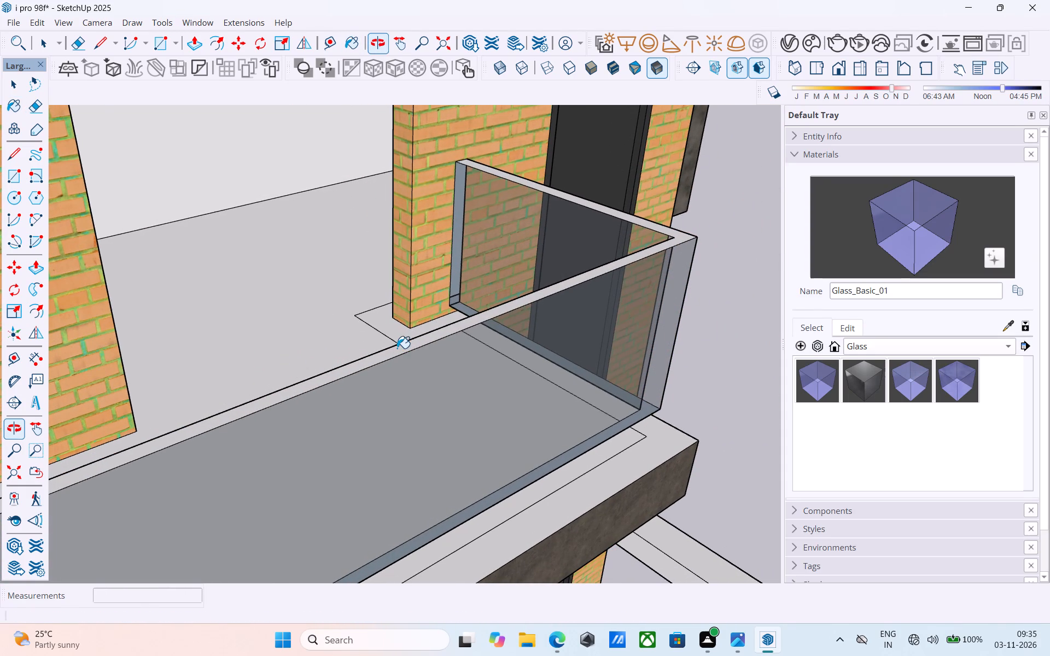
middle_drag(635, 303, 371, 256)
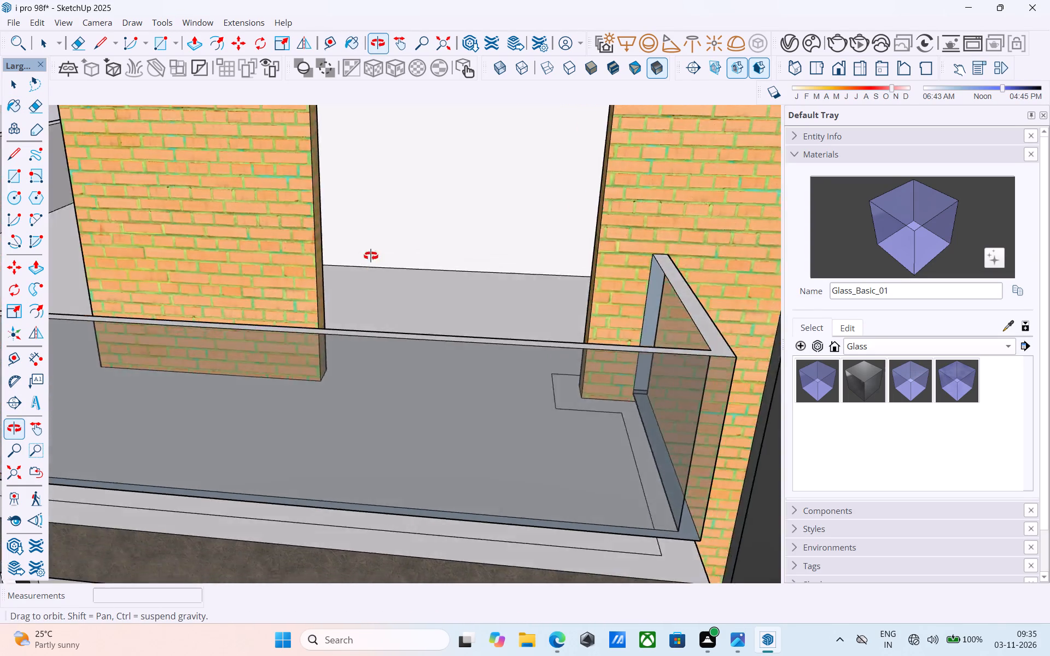
middle_drag(371, 256, 270, 247)
scroll(329, 276, down, 5)
middle_drag(464, 280, 337, 254)
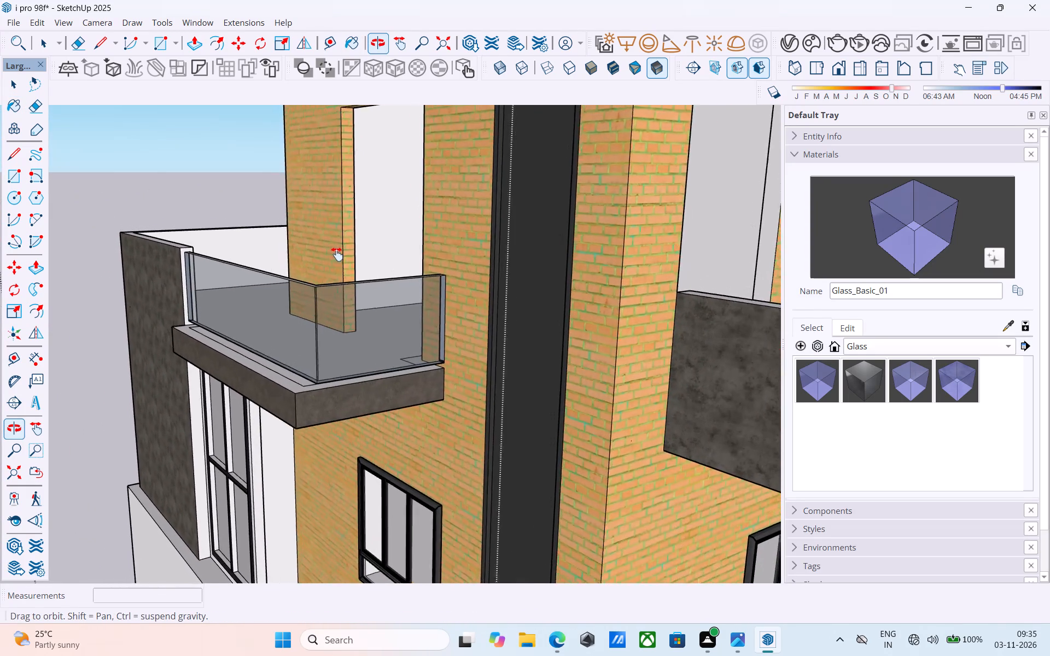
middle_drag(337, 254, 374, 267)
scroll(374, 344, up, 6)
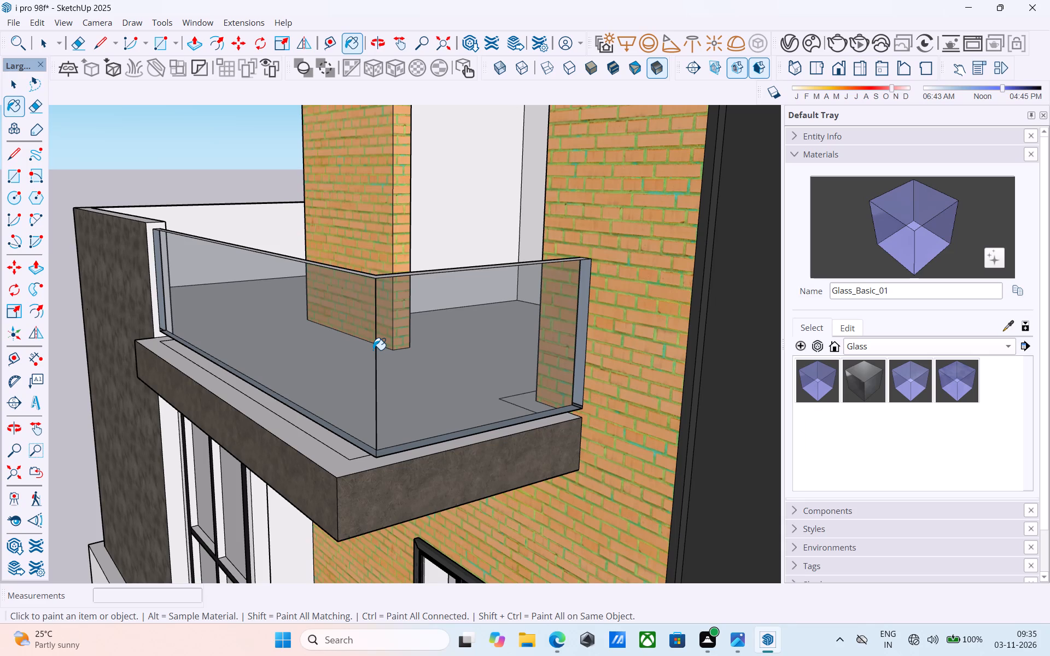
key(space)
scroll(373, 350, up, 6)
click(378, 354)
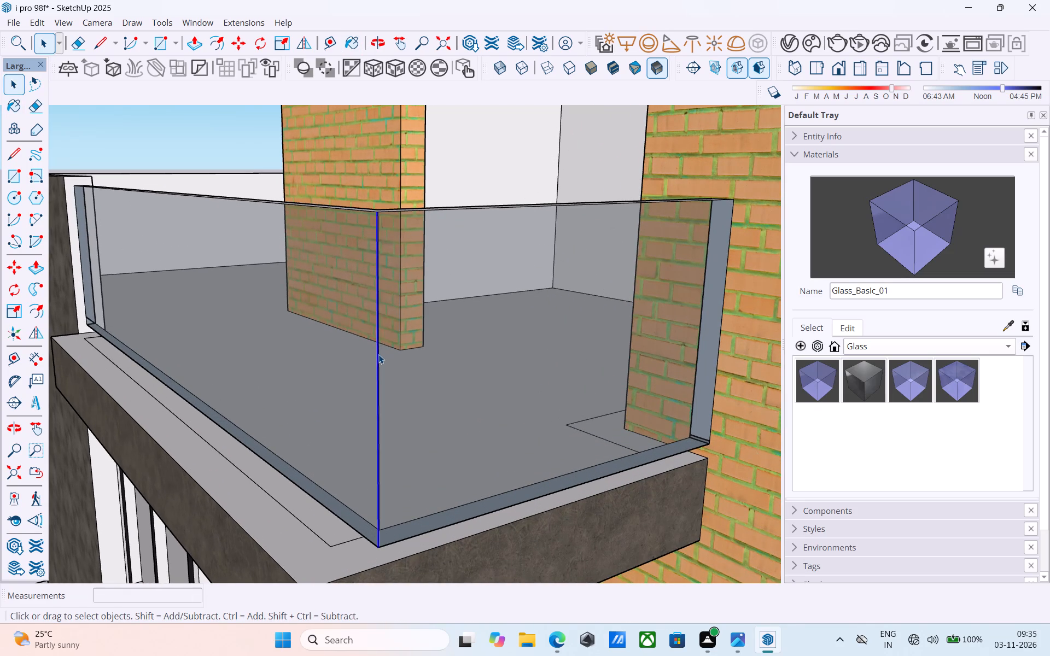
scroll(378, 354, down, 6)
middle_drag(378, 354, 520, 397)
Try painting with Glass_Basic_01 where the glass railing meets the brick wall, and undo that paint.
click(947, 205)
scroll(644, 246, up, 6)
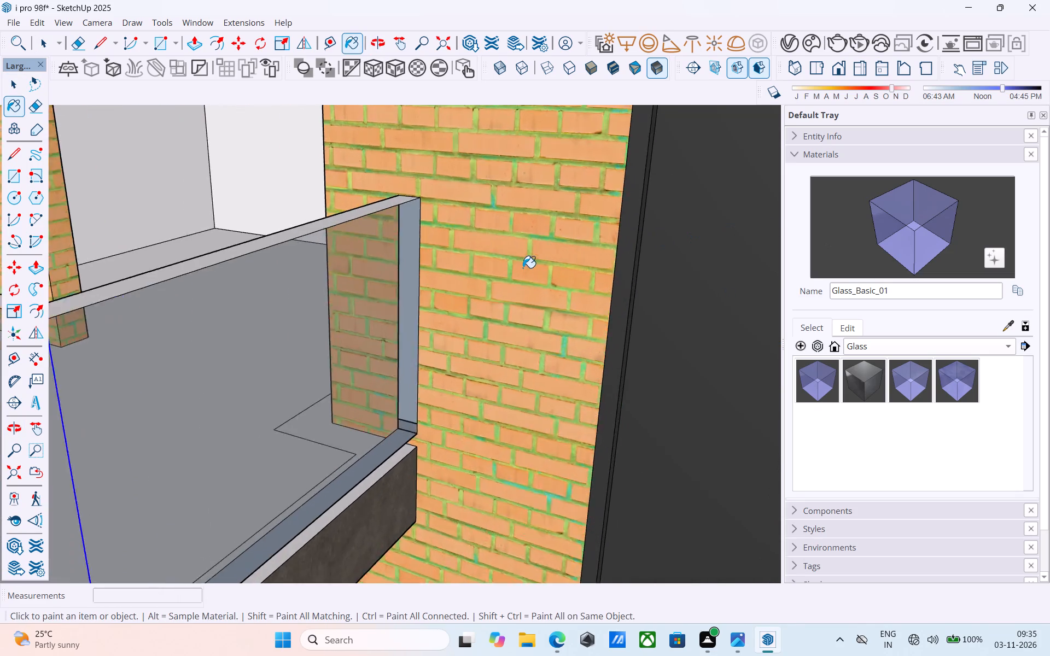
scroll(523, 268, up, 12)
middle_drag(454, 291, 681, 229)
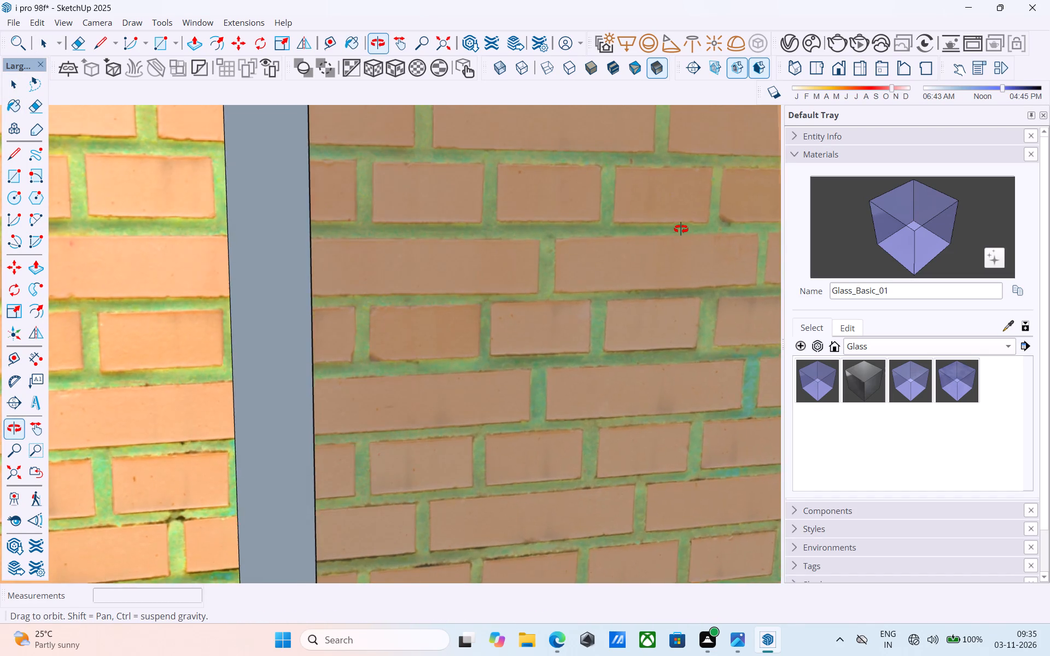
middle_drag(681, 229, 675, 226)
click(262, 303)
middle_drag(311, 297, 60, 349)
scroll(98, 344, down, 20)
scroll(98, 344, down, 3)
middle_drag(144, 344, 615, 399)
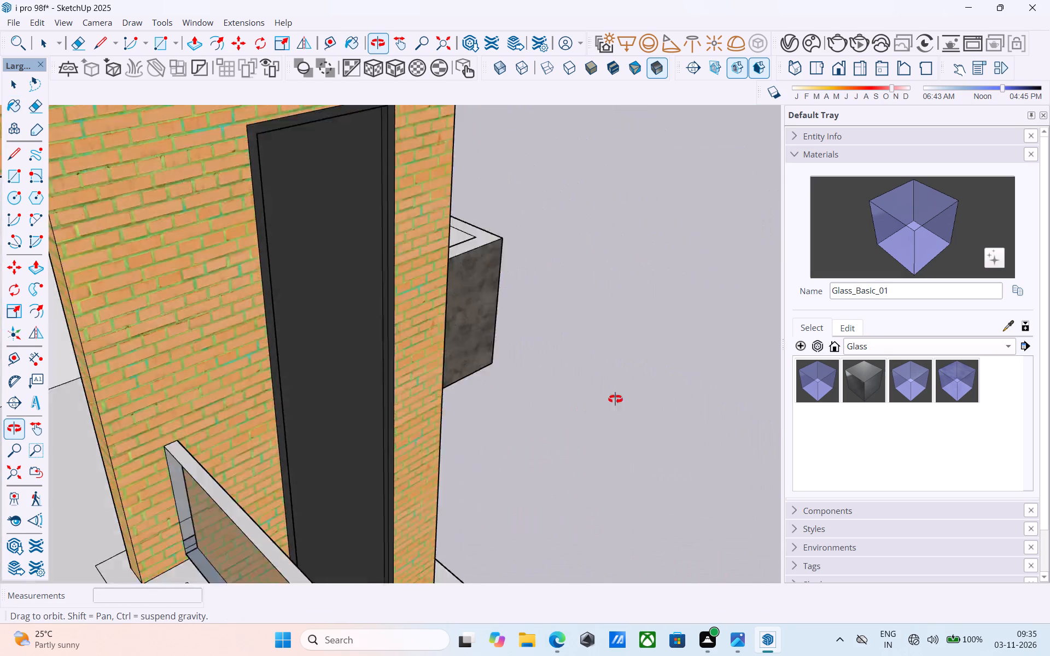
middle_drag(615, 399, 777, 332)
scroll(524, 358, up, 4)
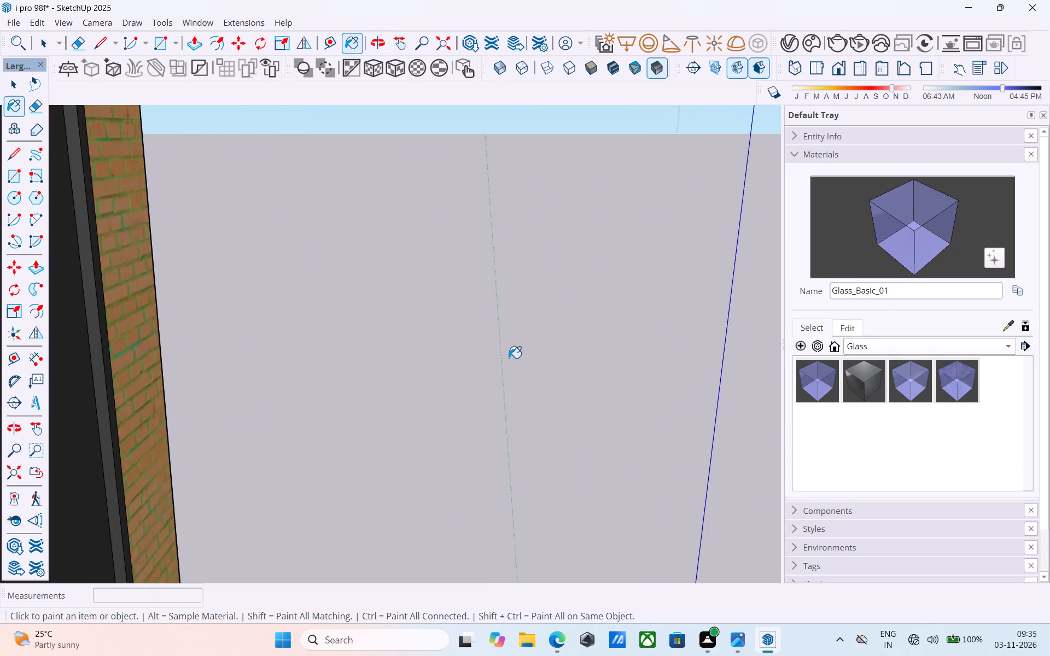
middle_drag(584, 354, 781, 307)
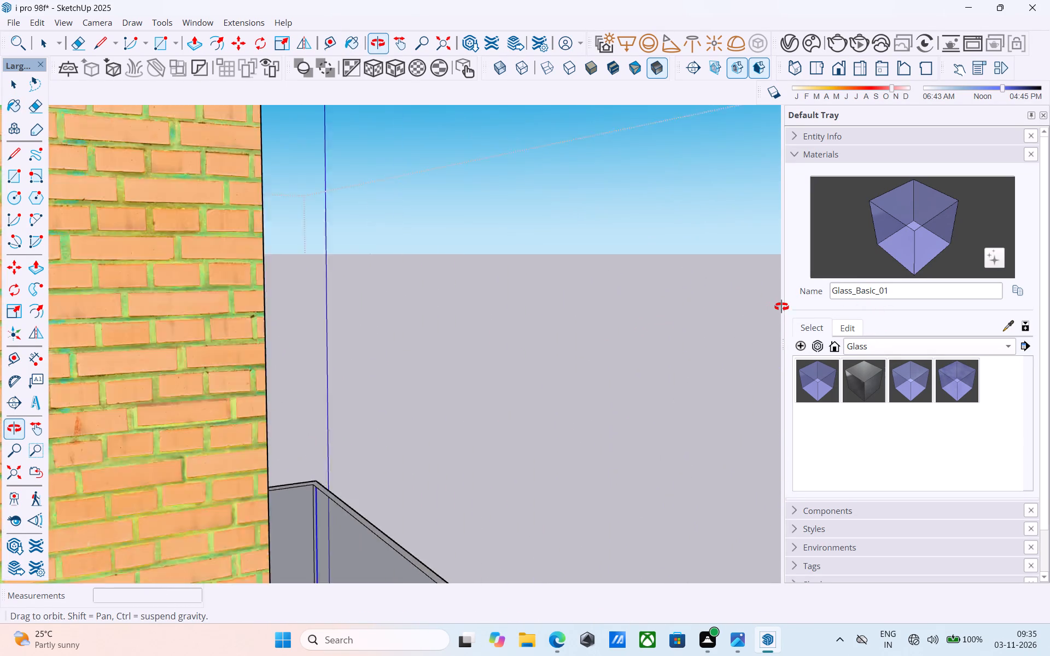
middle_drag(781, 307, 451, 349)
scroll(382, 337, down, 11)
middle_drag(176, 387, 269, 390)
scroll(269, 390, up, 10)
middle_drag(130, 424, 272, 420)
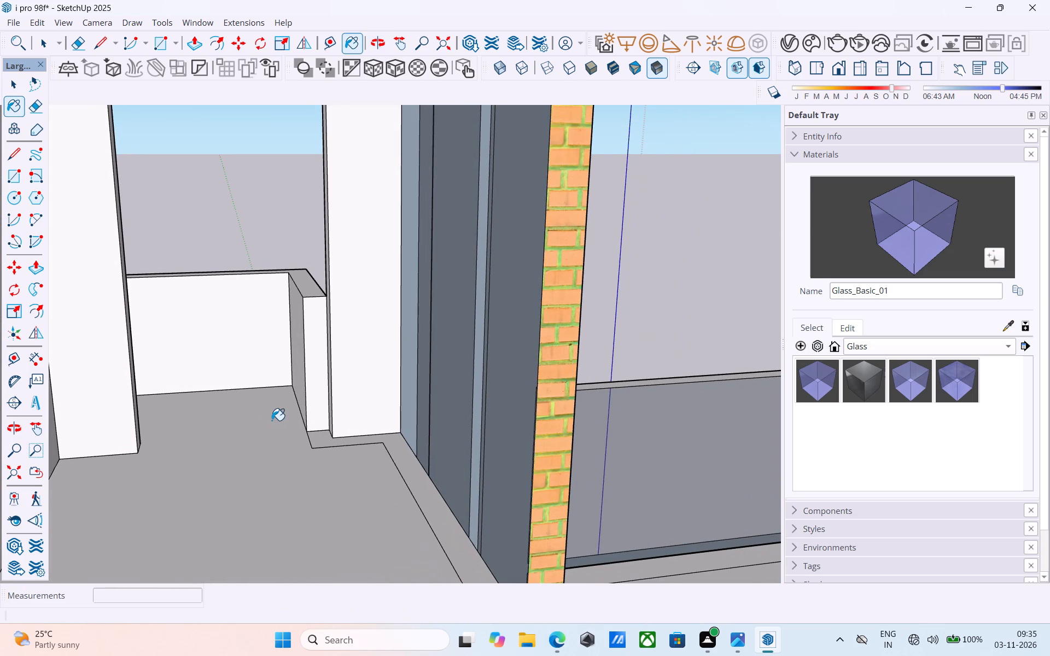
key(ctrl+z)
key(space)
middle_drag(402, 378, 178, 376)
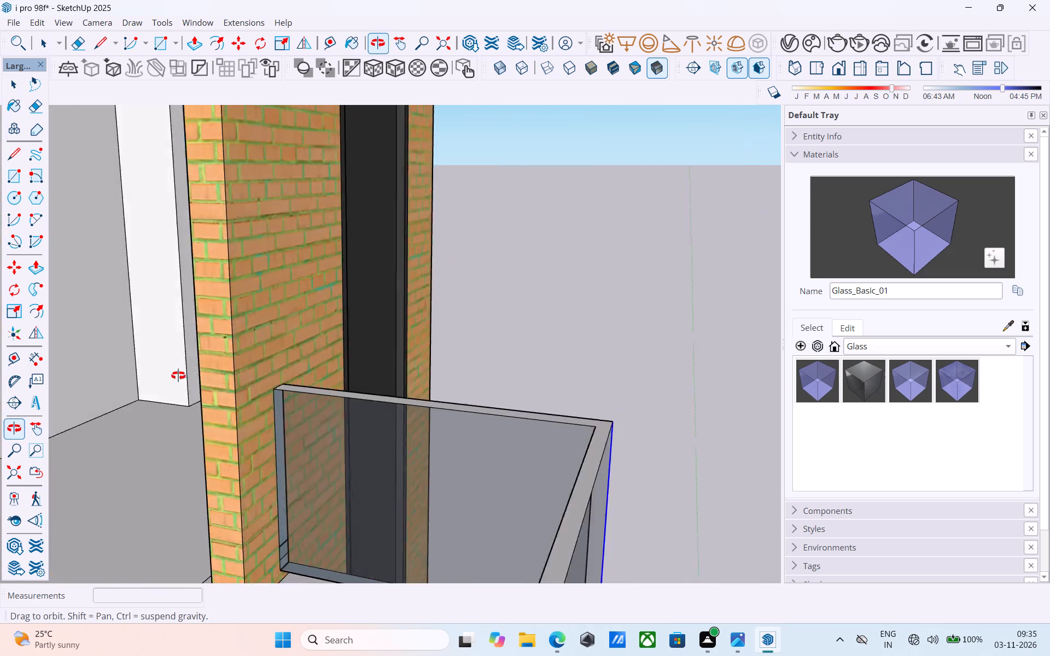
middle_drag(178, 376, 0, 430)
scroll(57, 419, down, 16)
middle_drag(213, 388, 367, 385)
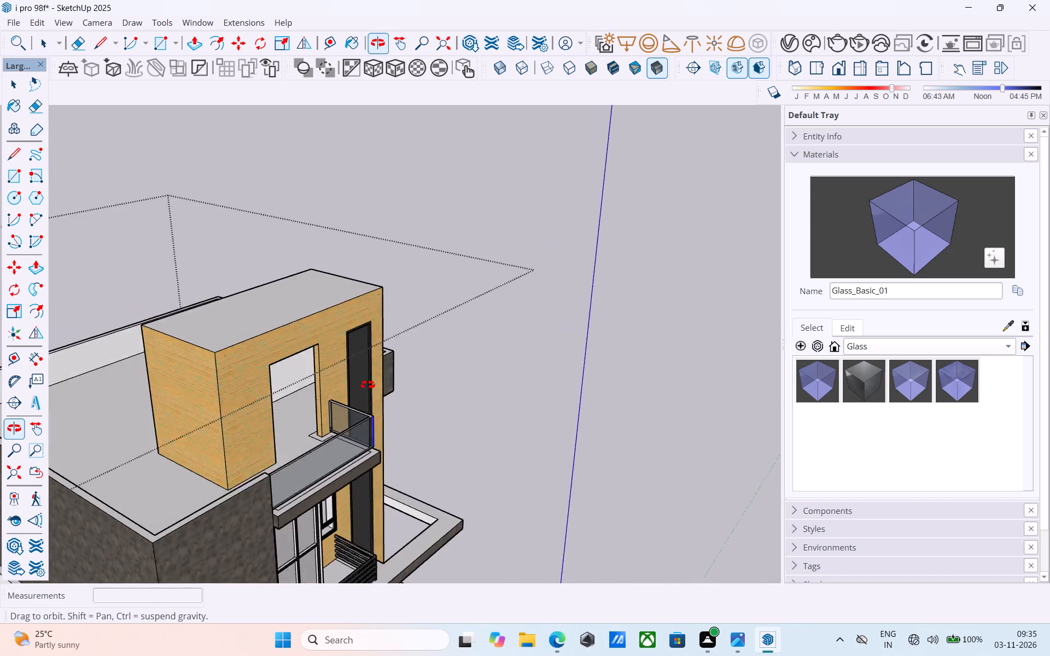
Save the building model.
middle_drag(367, 385, 457, 373)
scroll(360, 386, up, 12)
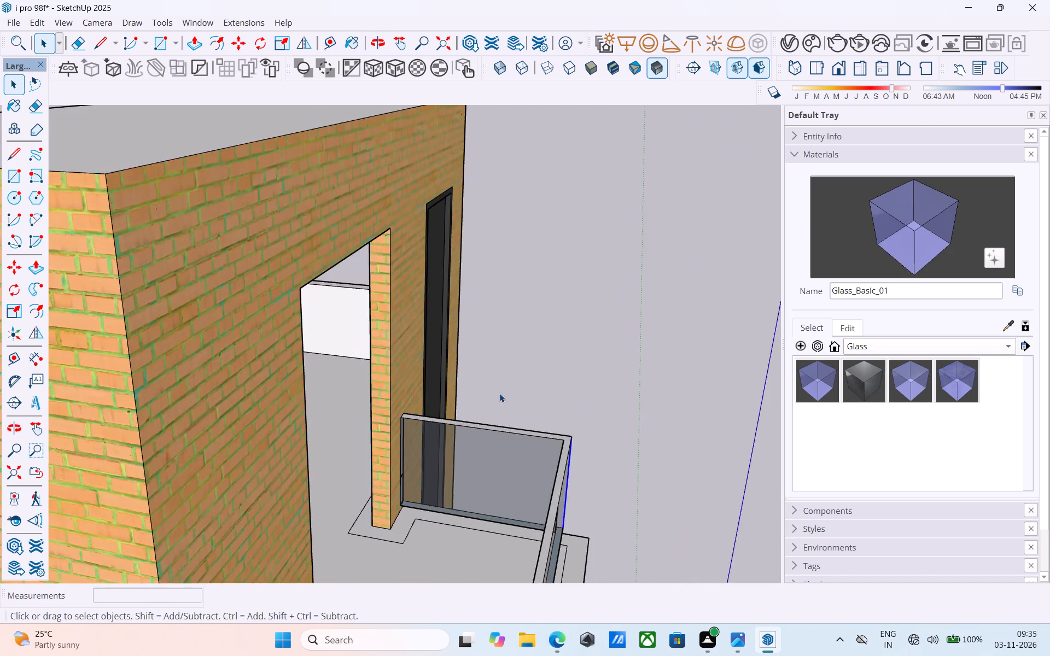
scroll(499, 393, up, 3)
middle_drag(485, 394, 0, 390)
scroll(550, 303, down, 13)
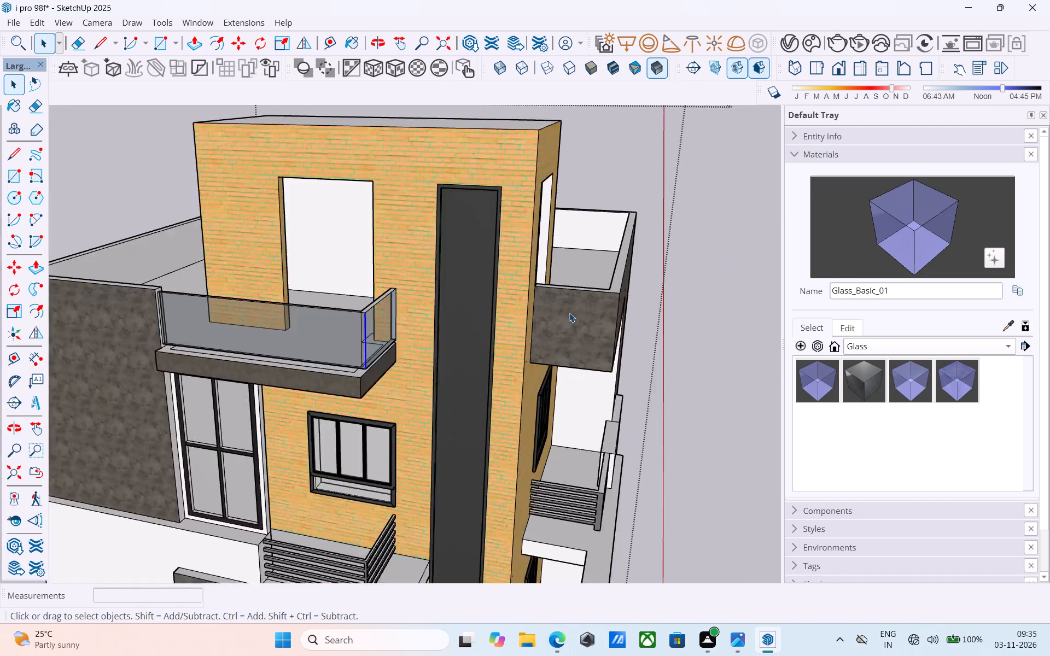
middle_drag(551, 317, 206, 330)
middle_click(206, 330)
key(ctrl+s)
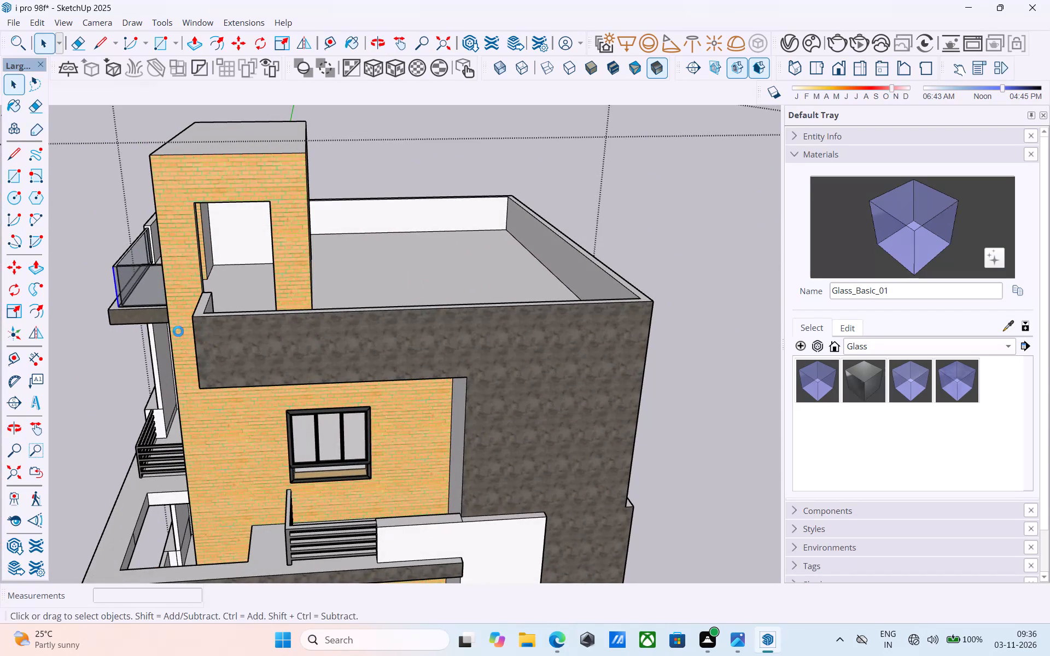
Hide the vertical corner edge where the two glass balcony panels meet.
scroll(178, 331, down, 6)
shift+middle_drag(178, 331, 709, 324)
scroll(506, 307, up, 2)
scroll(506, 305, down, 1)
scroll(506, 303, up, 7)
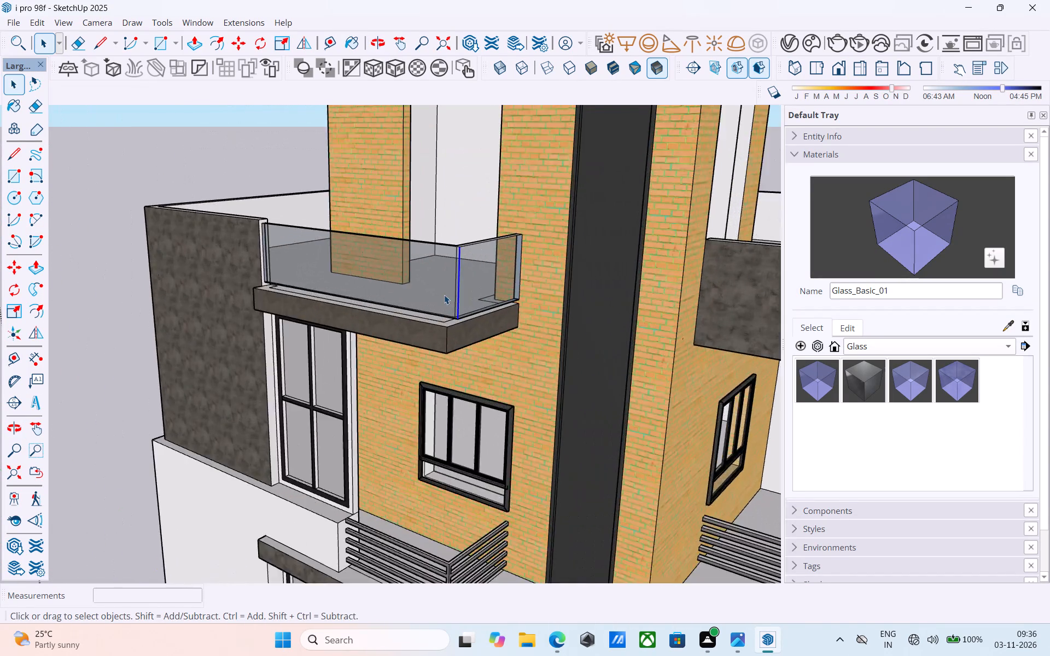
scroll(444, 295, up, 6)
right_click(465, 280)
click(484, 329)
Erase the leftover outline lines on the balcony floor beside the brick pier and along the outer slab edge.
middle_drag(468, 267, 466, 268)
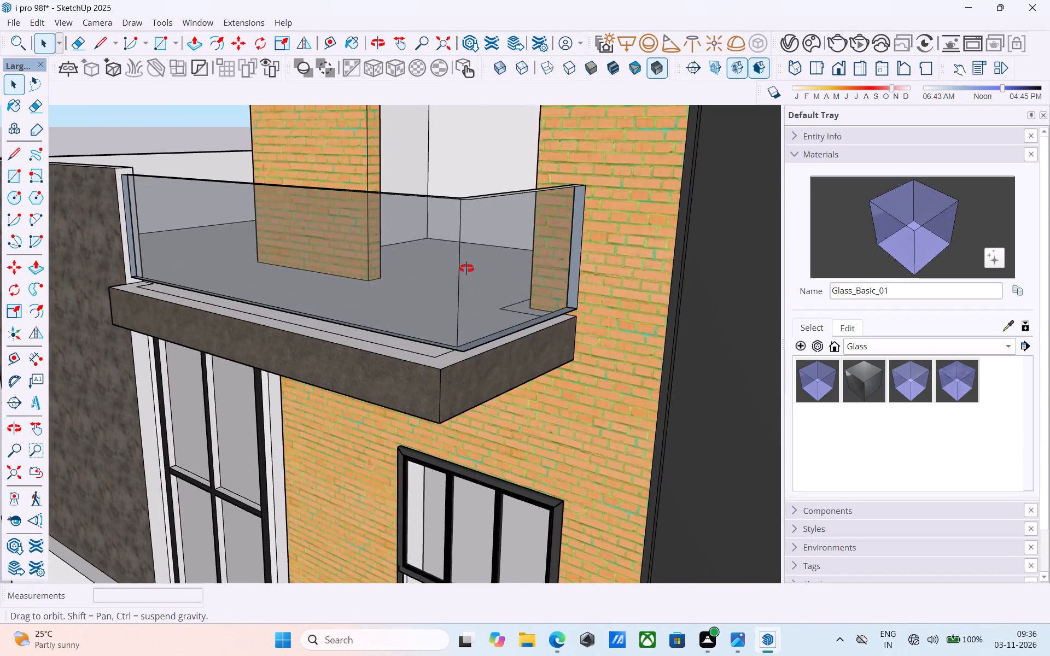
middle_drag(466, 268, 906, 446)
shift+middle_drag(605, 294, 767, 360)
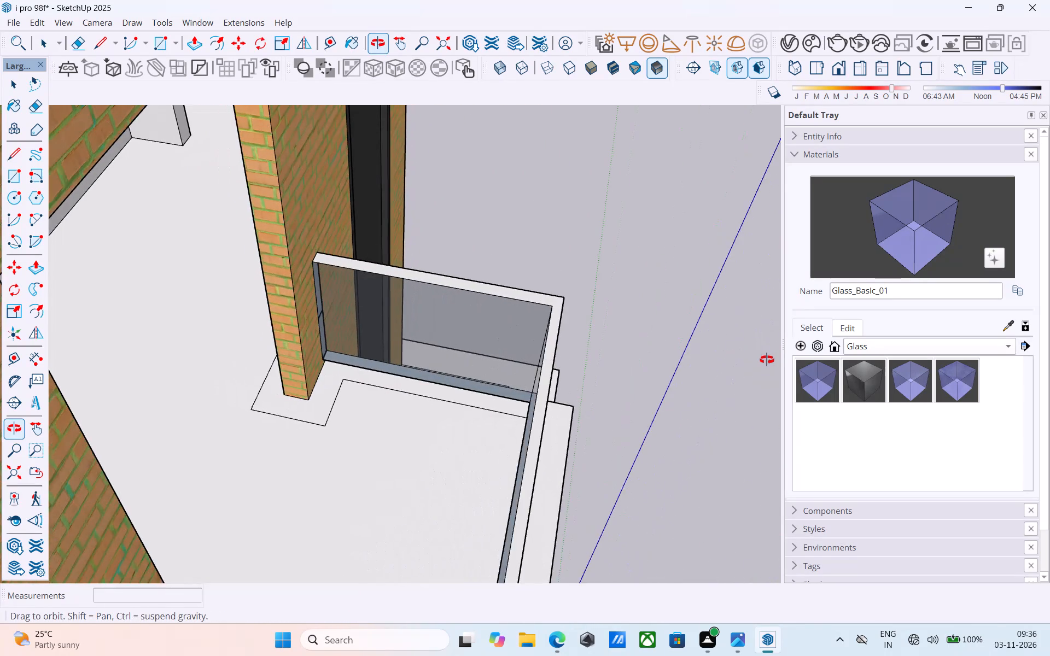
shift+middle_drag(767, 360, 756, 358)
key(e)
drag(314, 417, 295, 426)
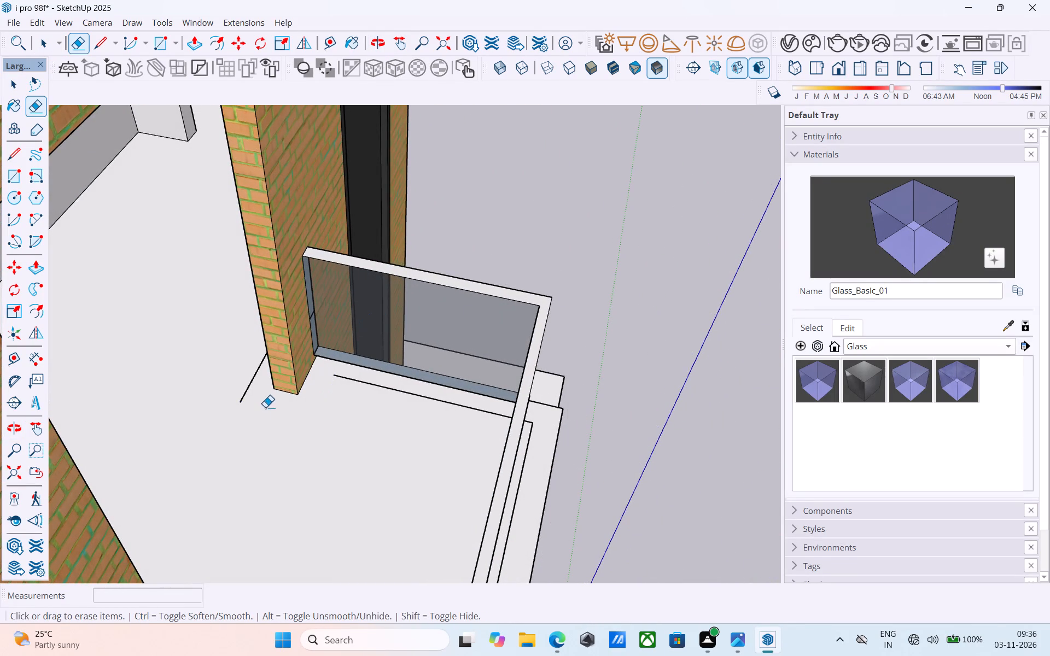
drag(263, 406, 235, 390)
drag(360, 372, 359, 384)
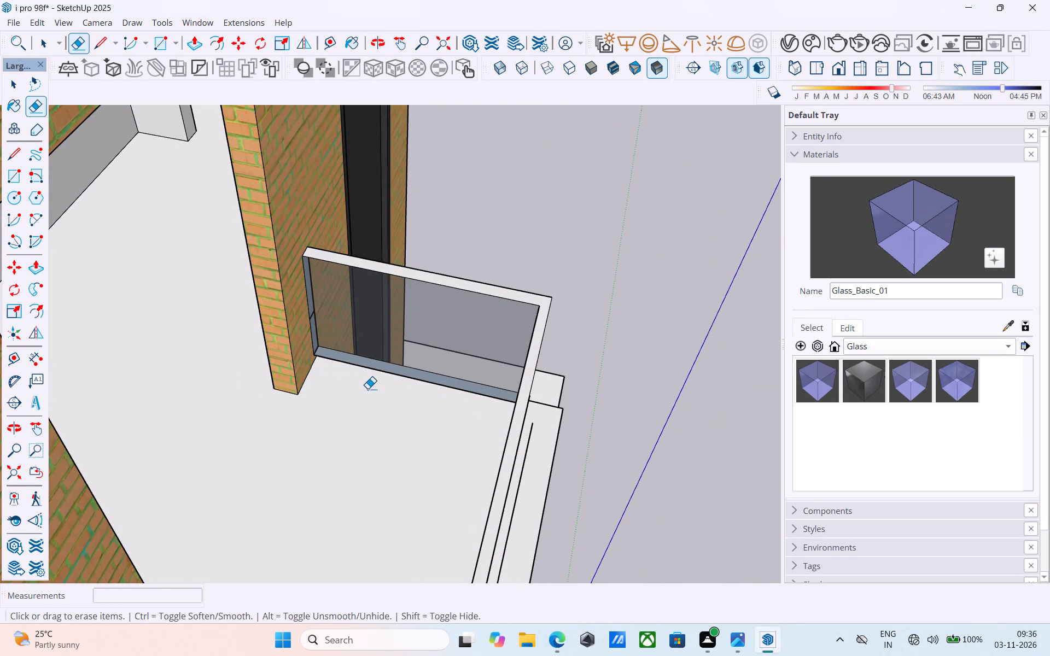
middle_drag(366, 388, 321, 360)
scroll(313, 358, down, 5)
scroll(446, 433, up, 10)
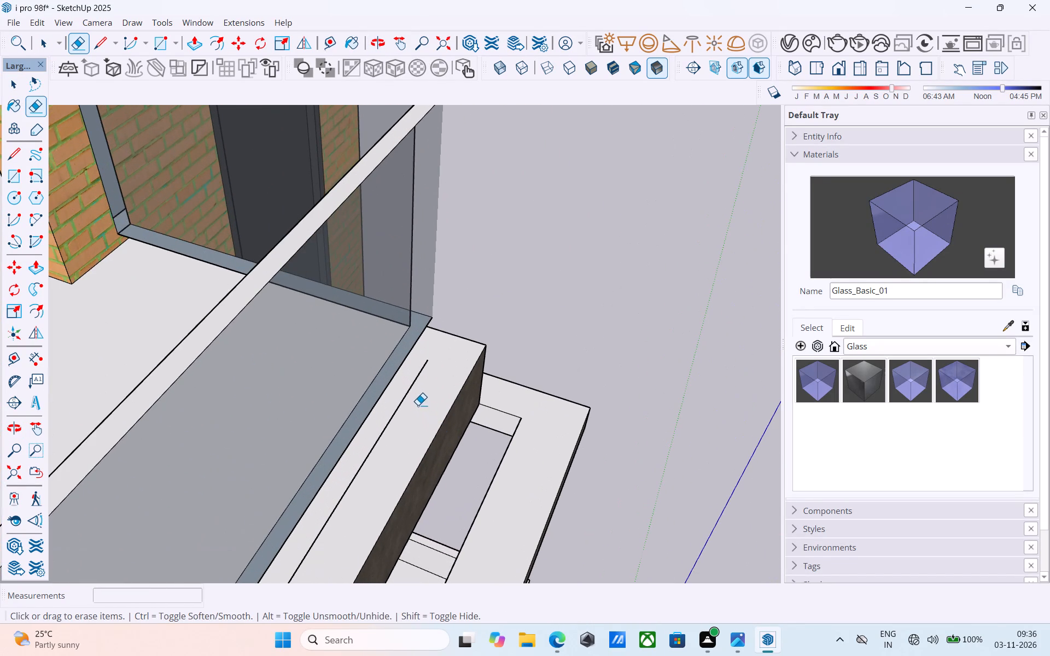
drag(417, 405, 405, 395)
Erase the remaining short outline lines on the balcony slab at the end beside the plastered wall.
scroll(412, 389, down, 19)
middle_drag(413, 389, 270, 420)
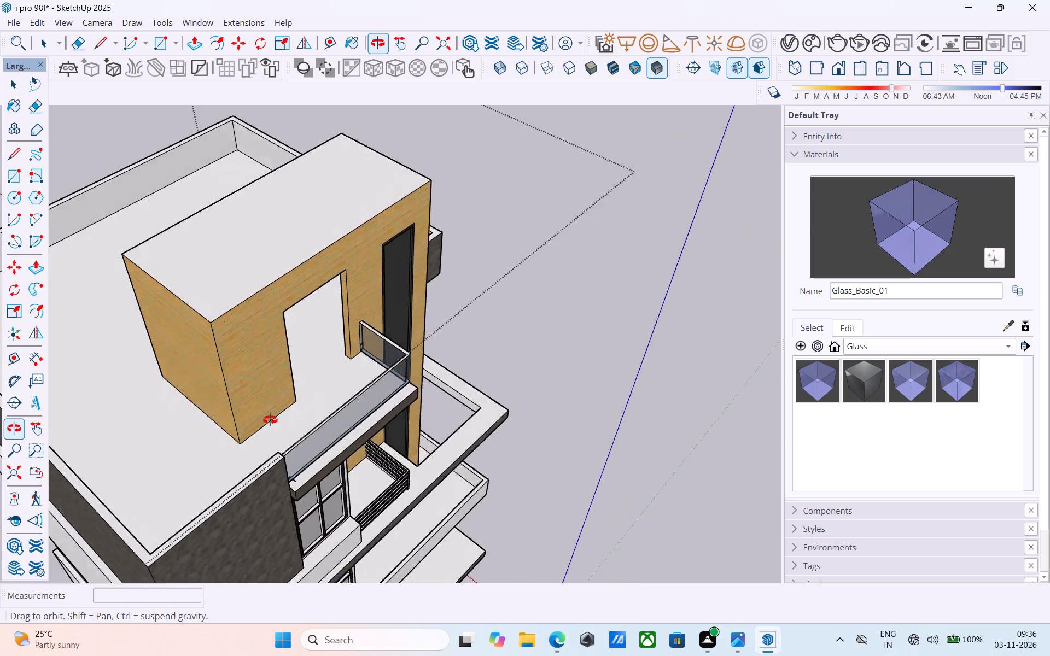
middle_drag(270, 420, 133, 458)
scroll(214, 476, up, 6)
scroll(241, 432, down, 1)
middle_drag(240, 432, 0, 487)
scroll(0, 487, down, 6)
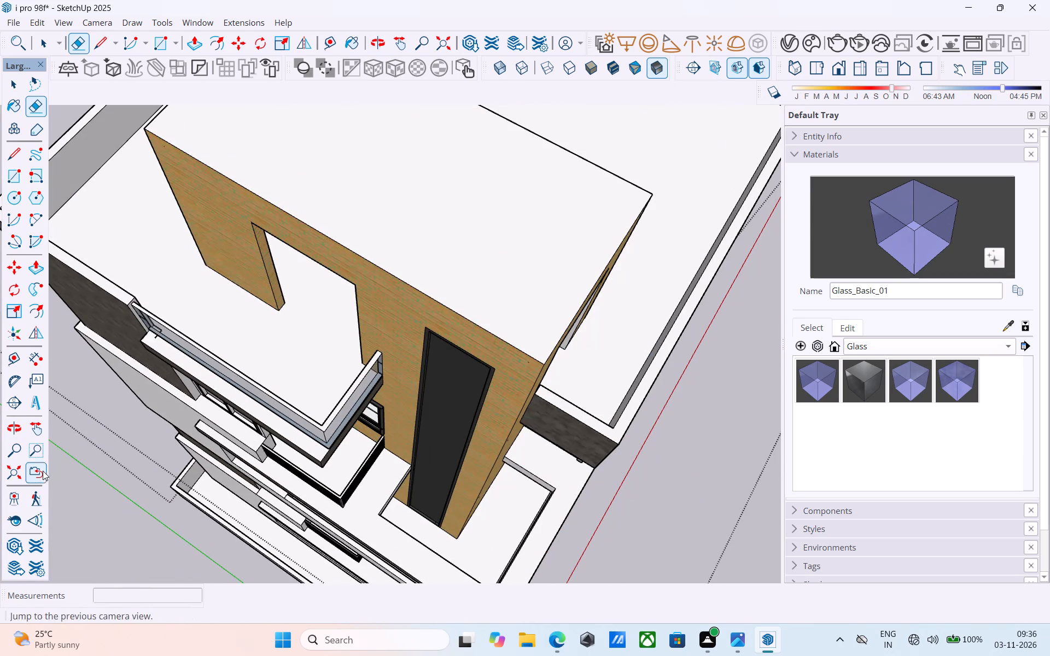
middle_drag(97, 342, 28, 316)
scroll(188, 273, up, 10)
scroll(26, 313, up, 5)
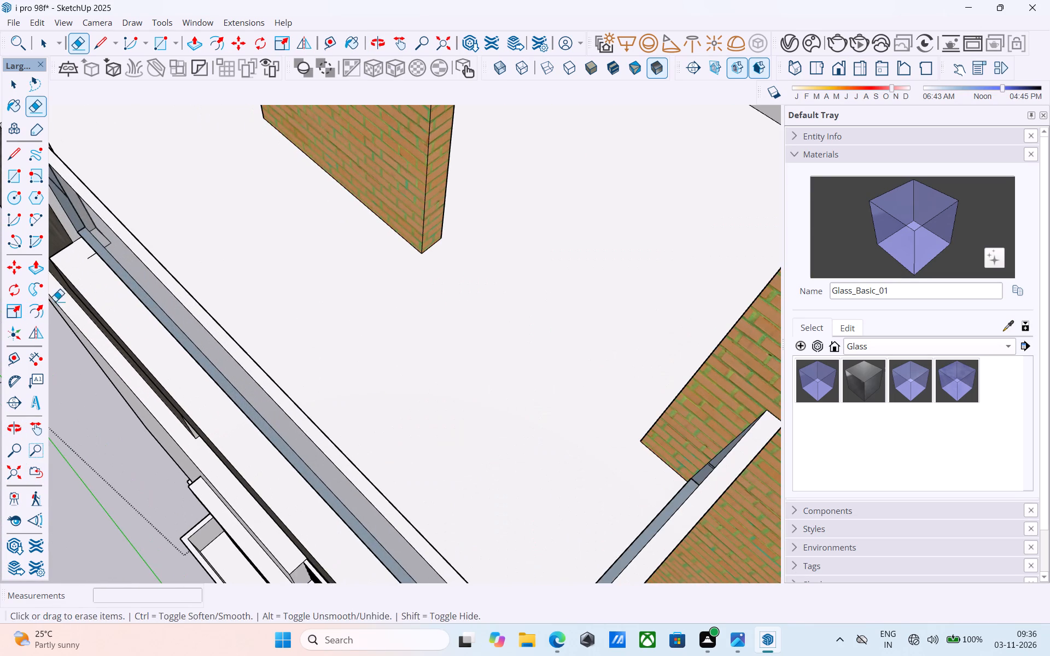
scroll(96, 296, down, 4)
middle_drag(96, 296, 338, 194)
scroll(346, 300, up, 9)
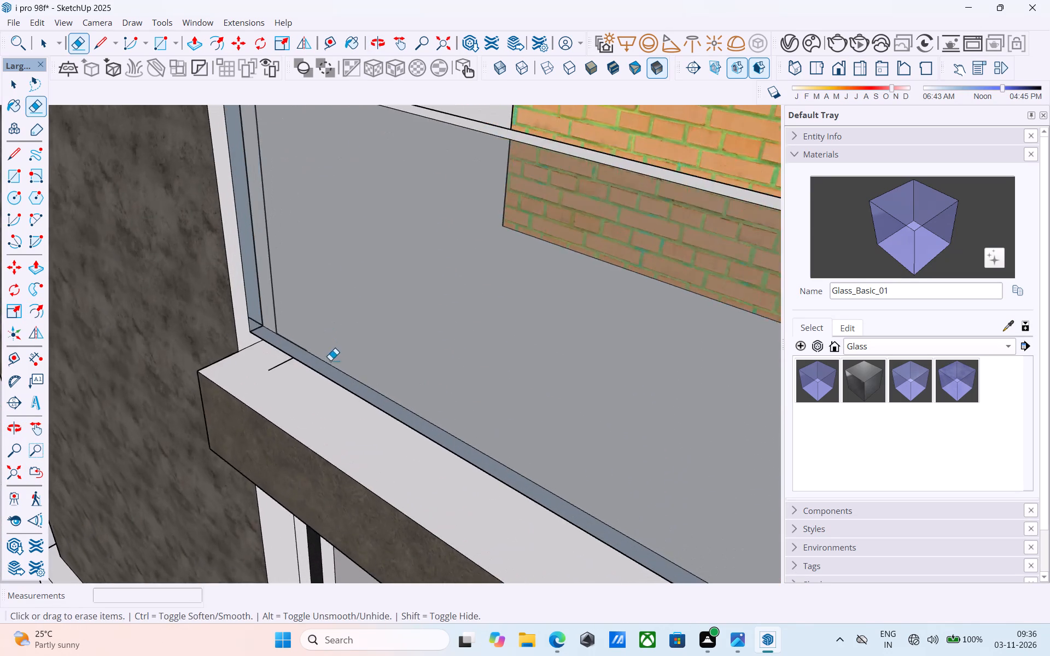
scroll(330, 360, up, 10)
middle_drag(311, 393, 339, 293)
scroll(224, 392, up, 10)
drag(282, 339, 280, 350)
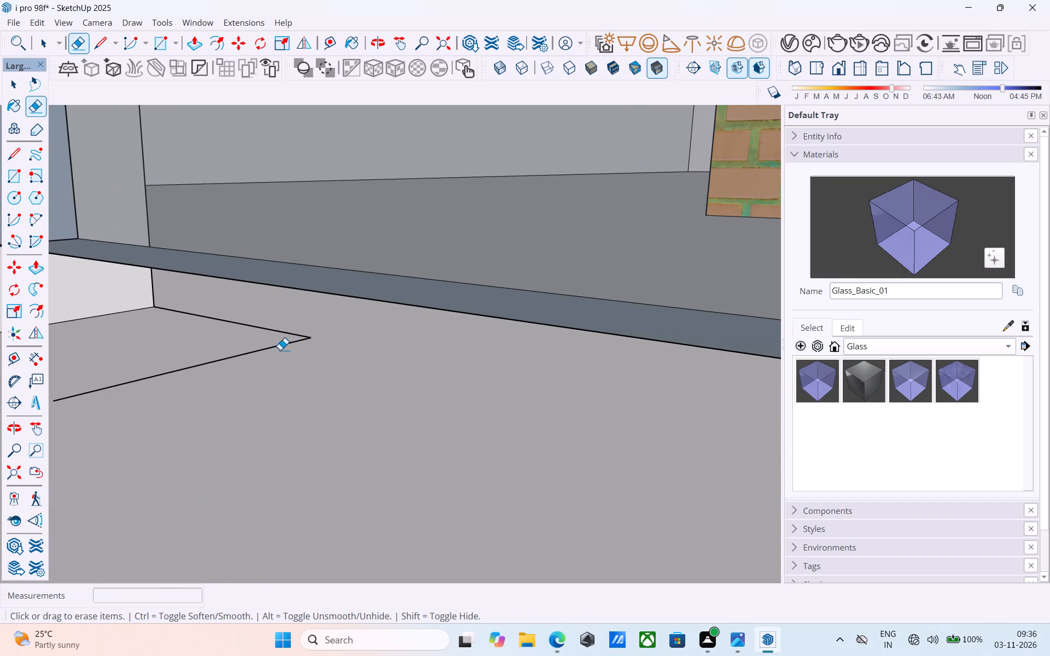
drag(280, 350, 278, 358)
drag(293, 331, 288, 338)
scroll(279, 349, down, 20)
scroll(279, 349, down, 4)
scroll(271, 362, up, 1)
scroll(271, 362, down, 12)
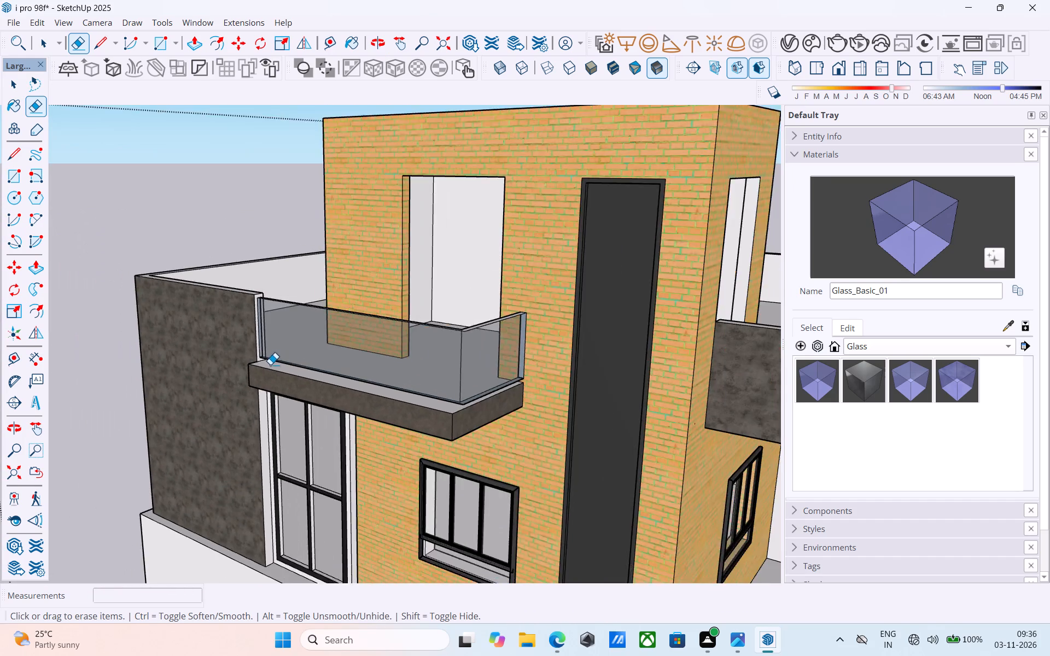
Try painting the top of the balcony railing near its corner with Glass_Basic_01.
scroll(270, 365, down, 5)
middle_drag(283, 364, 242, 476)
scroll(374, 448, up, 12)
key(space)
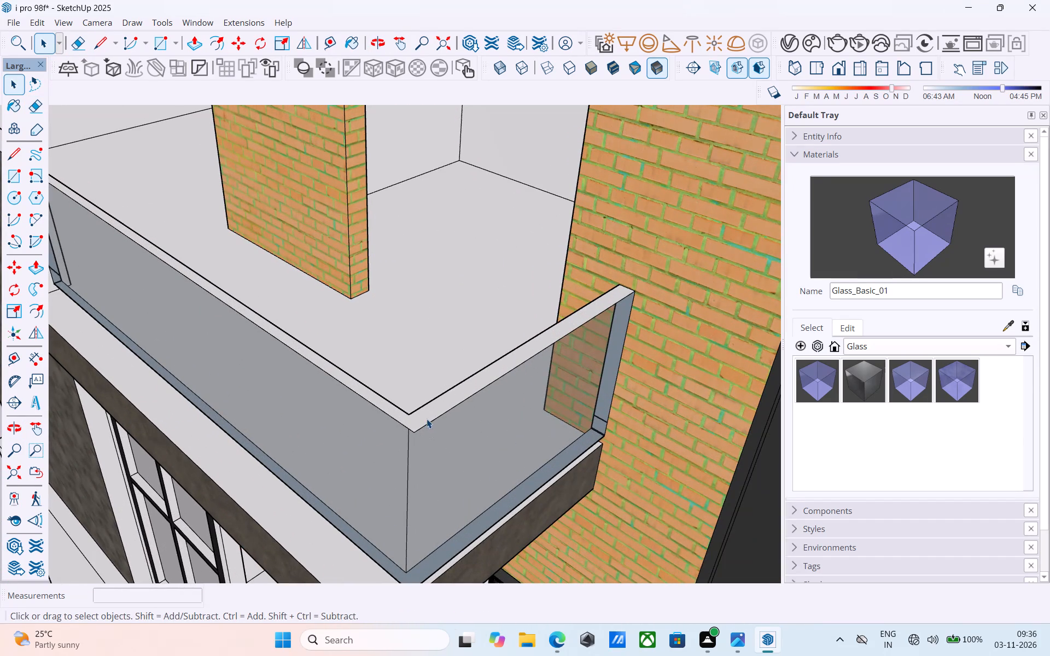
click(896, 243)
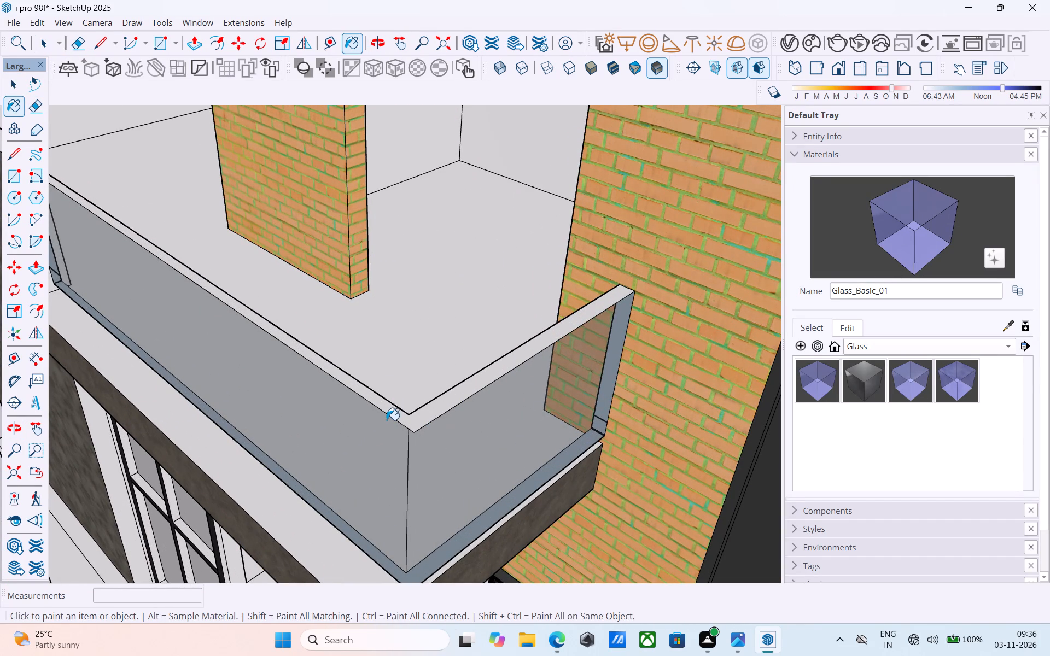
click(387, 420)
Undo the recent line erasures, edge hiding and glass painting, back to the plain white balcony panels.
key(ctrl+z)
key(ctrl+z)
key(space)
scroll(396, 414, down, 10)
key(ctrl+z)
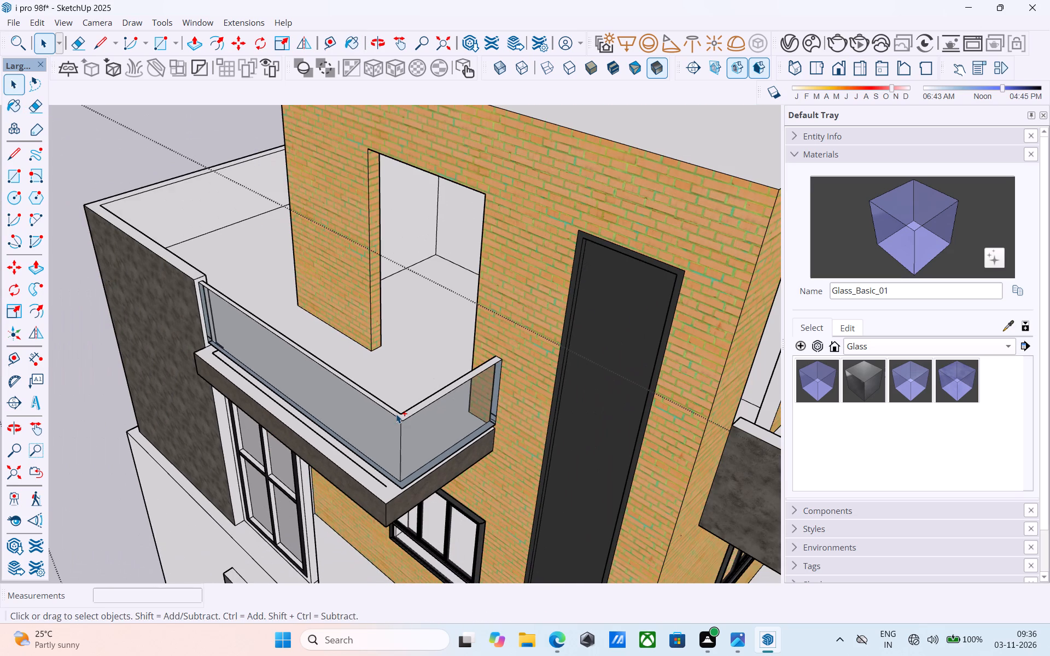
key(ctrl+z)
key(ctrl+z)
key(ctrl+z)
key(ctrl+z)
key(ctrl+z)
key(ctrl+z)
key(ctrl+z)
key(ctrl+z)
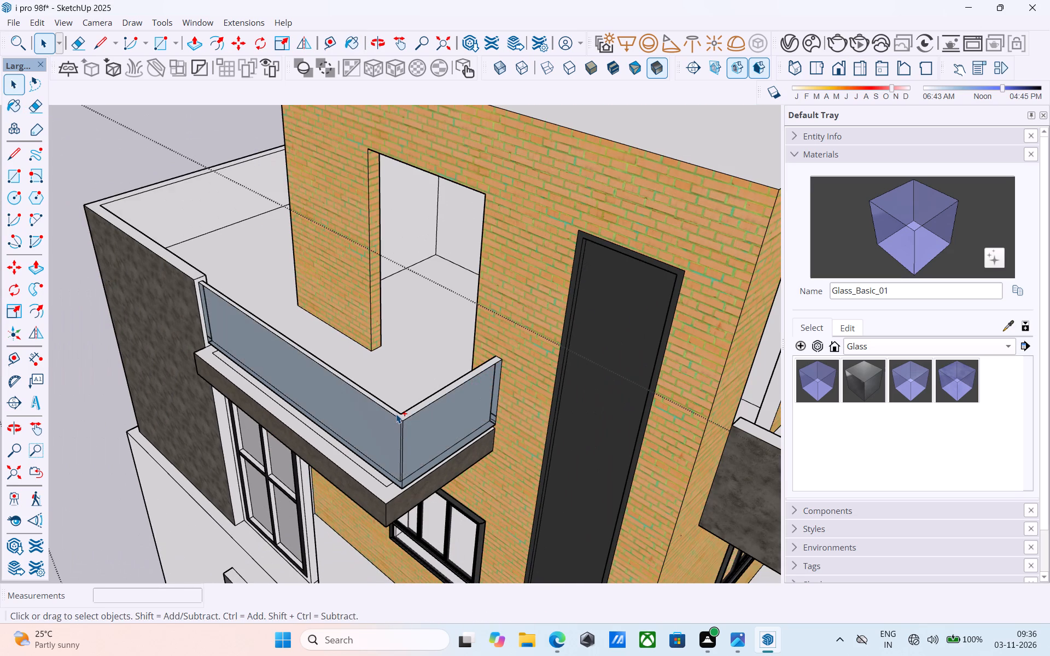
key(ctrl+z)
Offset the outer face of the long front balcony panel inward by 3" to outline a frame.
middle_drag(400, 411, 545, 335)
click(458, 404)
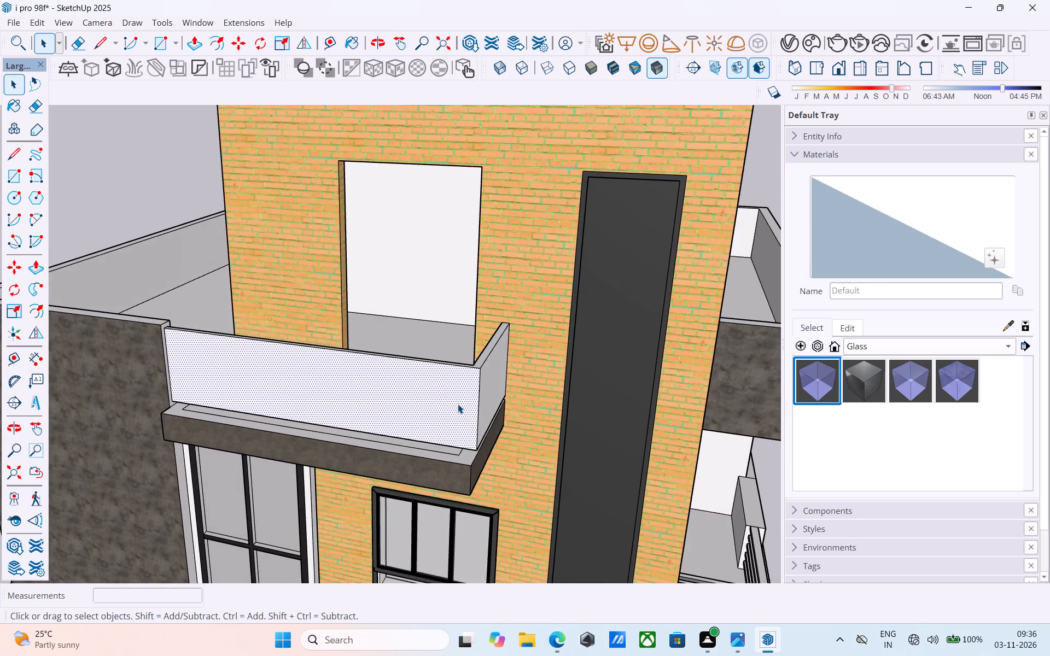
scroll(455, 404, up, 7)
key(f)
click(452, 402)
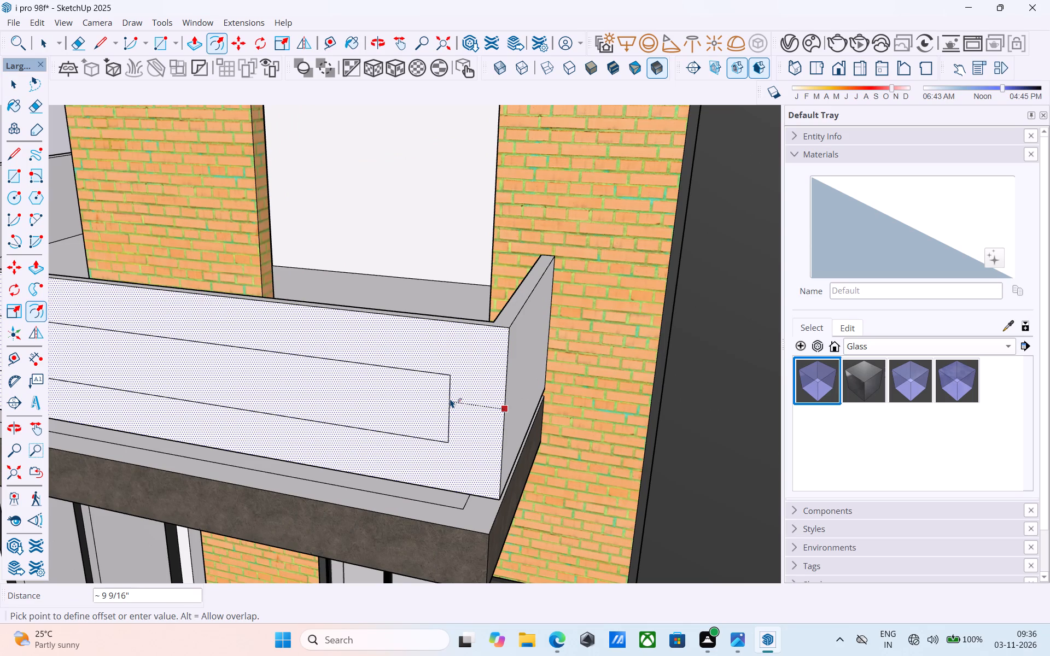
text(3")
key(Return)
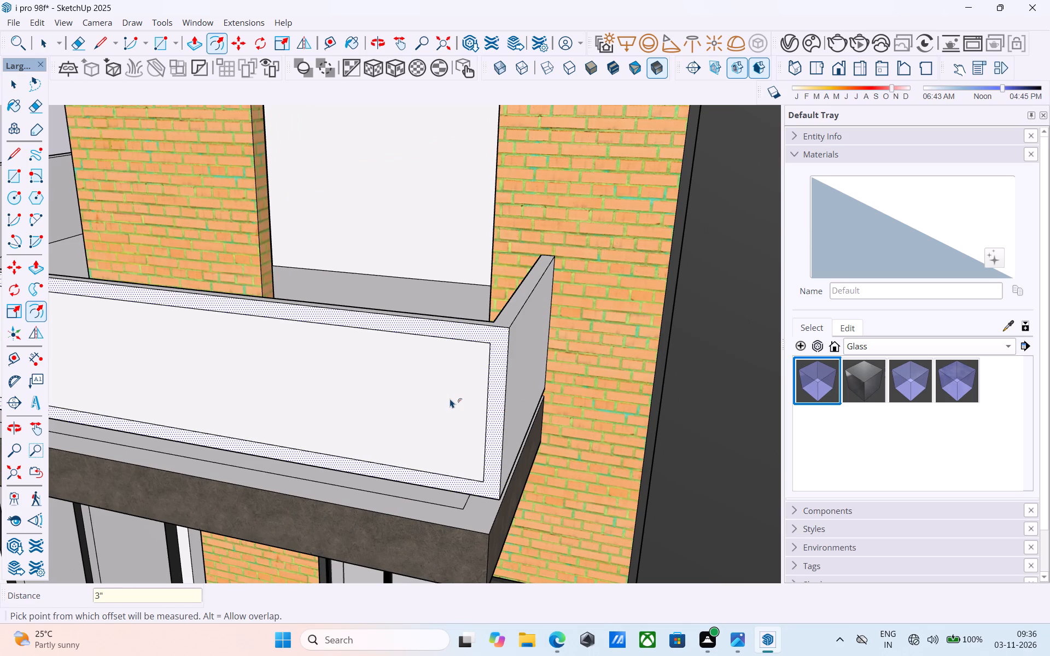
Offset the outer face of the short side balcony panel inward by 3" to outline a matching frame.
scroll(449, 400, down, 7)
middle_drag(463, 388, 257, 354)
key(space)
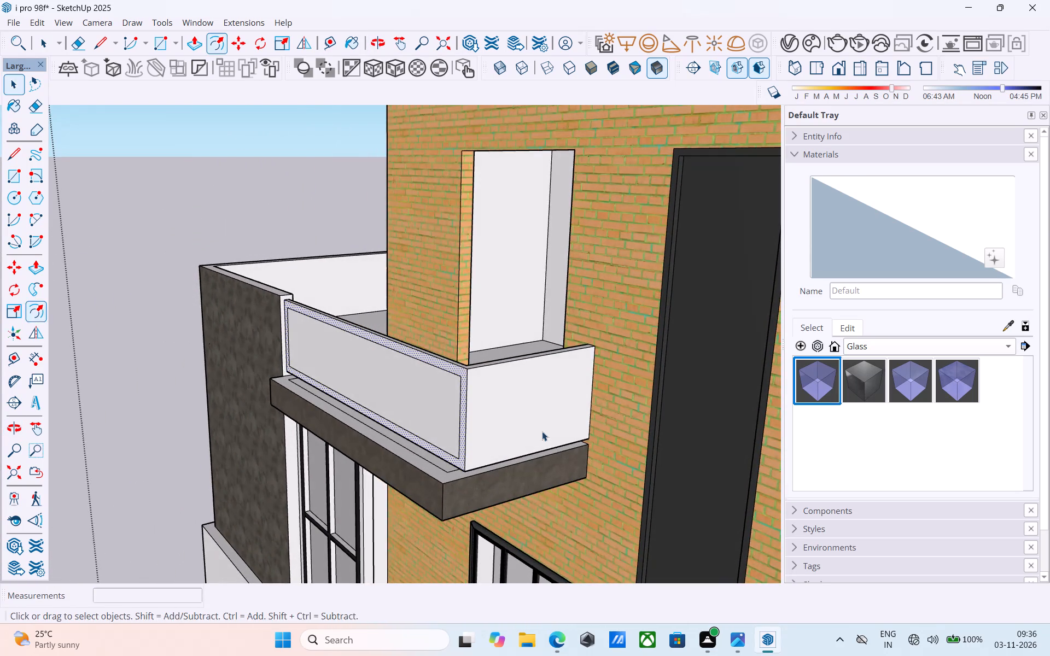
click(540, 416)
scroll(538, 415, up, 4)
key(f)
click(538, 415)
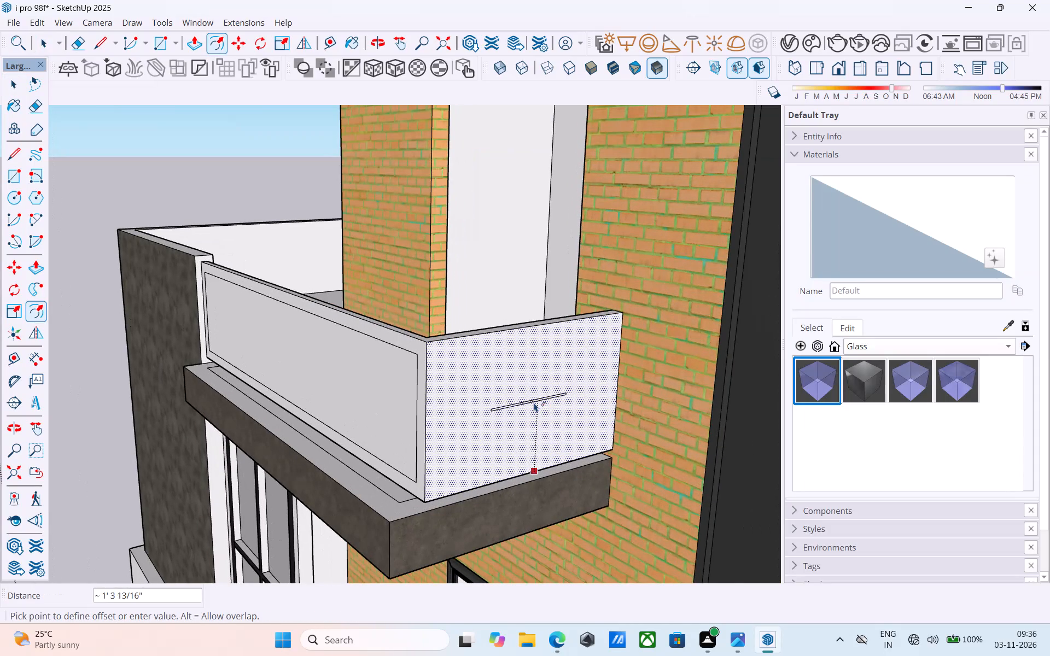
text(3")
key(Return)
key(space)
Push the inner face of the short side panel through its full thickness, leaving an open frame.
click(534, 402)
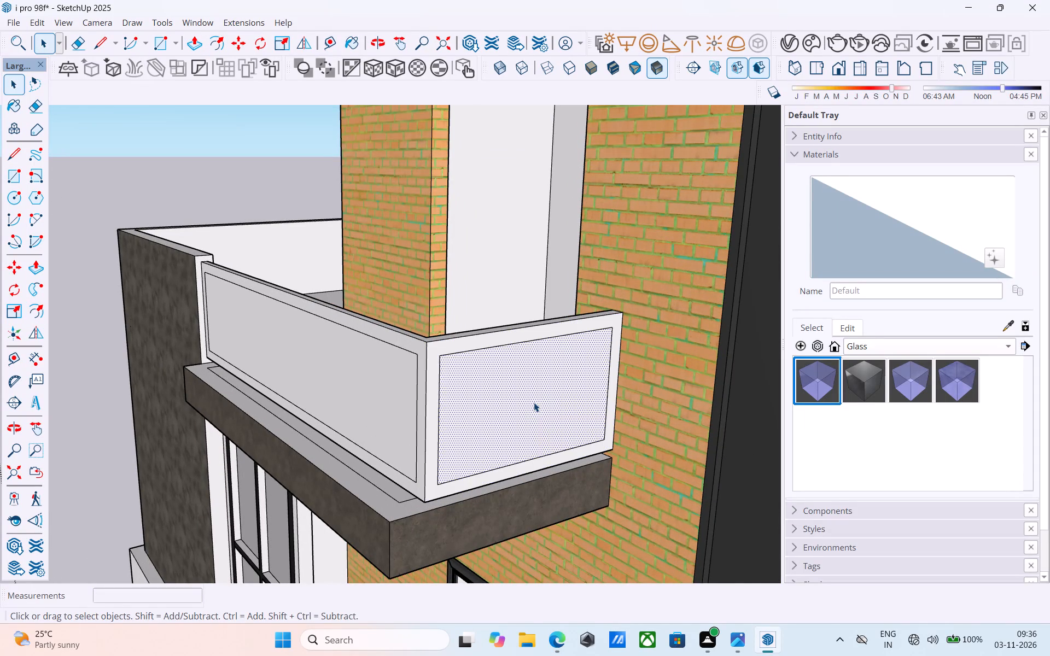
scroll(534, 402, up, 2)
key(p)
click(534, 402)
scroll(531, 399, up, 4)
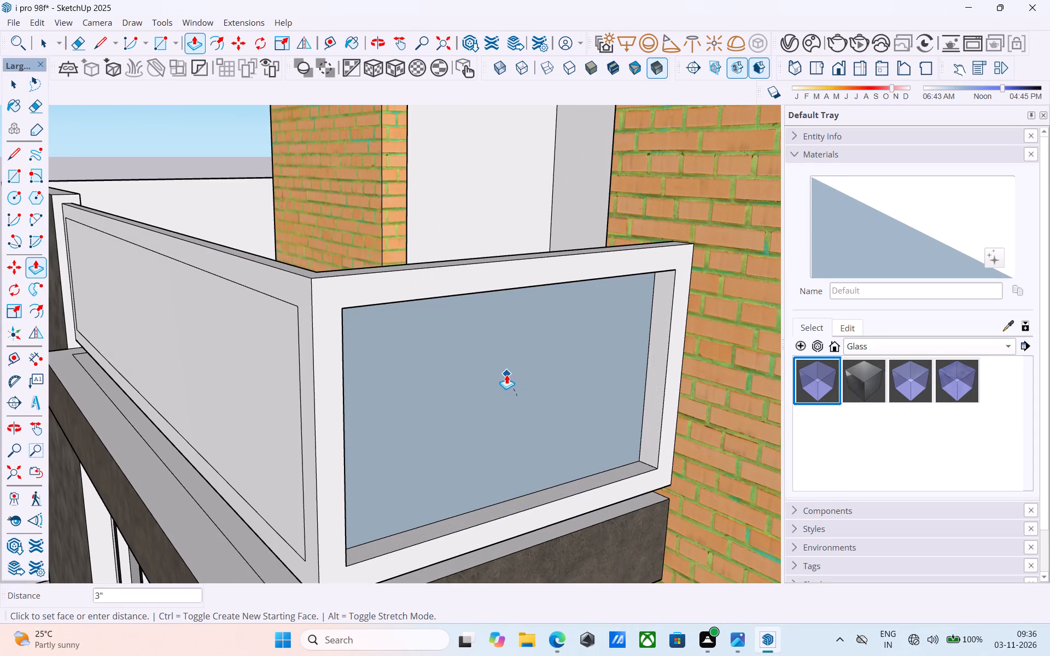
click(506, 374)
scroll(506, 374, down, 7)
key(space)
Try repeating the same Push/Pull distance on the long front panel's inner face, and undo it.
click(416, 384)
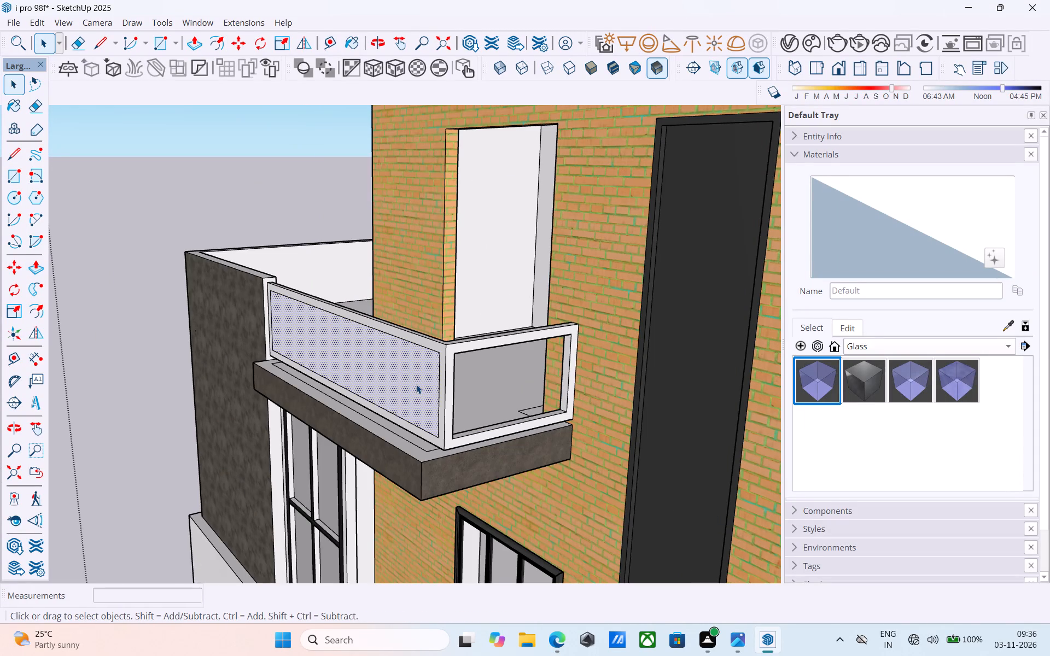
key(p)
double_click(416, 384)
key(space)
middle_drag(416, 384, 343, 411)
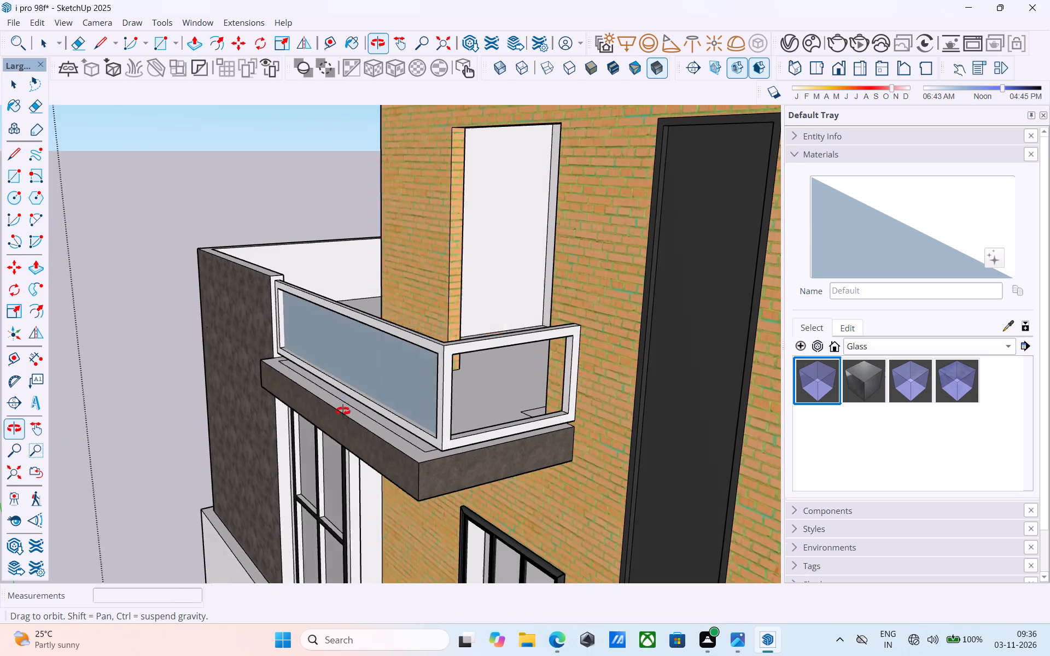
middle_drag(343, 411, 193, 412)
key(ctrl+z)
Push the inner face of the long front panel through its full thickness, leaving an open frame.
middle_drag(244, 409, 406, 400)
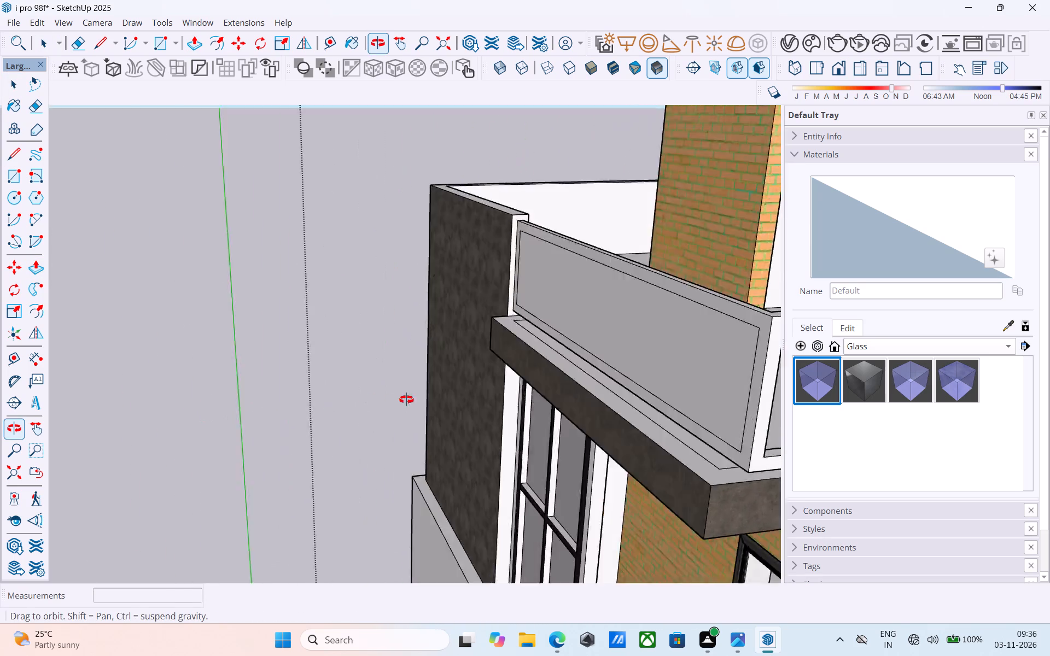
middle_drag(406, 400, 419, 400)
scroll(474, 353, down, 6)
click(594, 355)
scroll(604, 354, up, 4)
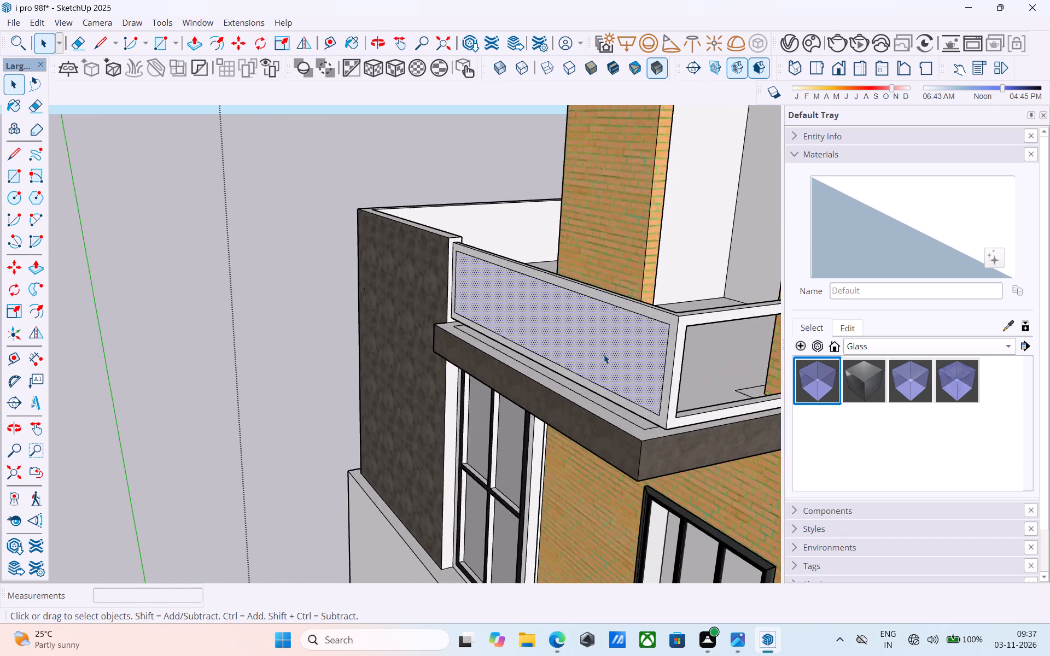
scroll(604, 354, up, 7)
key(p)
click(609, 353)
click(633, 334)
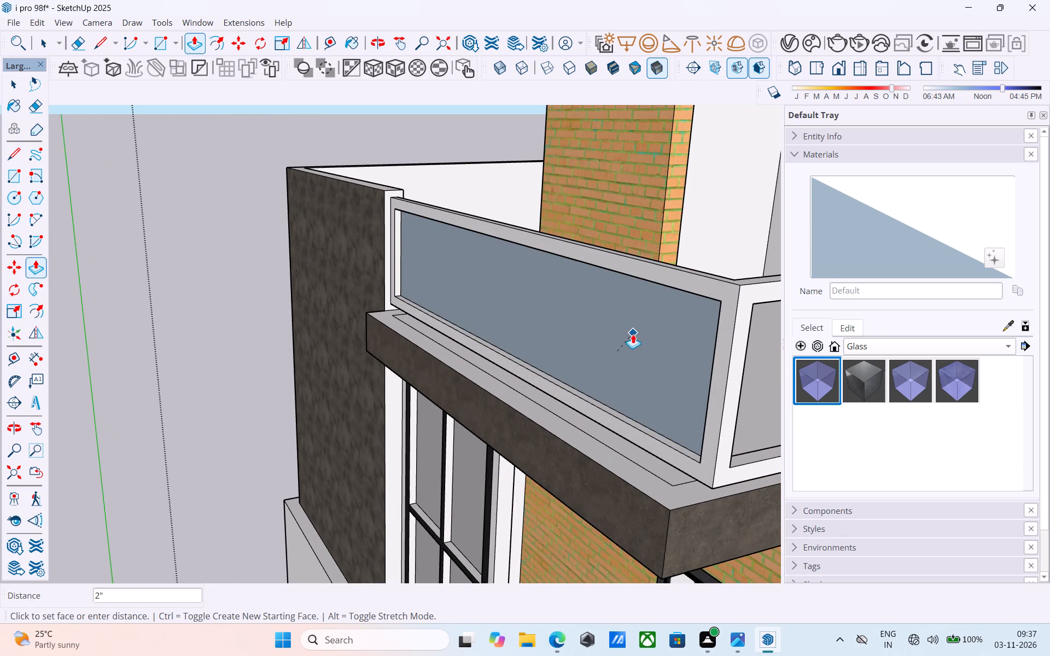
key(space)
Draw a rectangle filling the short side frame's opening, from its upper corner by the brick wall to the opposite lower corner.
scroll(425, 338, down, 7)
middle_drag(656, 324, 740, 223)
scroll(702, 276, up, 4)
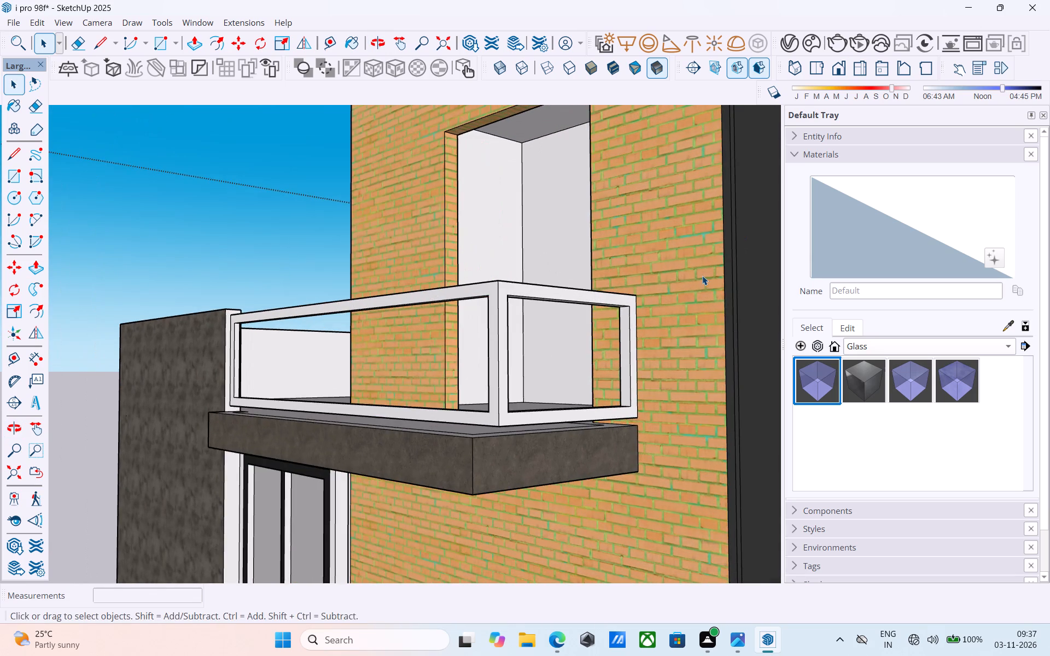
middle_drag(692, 284, 710, 256)
key(r)
scroll(662, 299, up, 5)
click(611, 316)
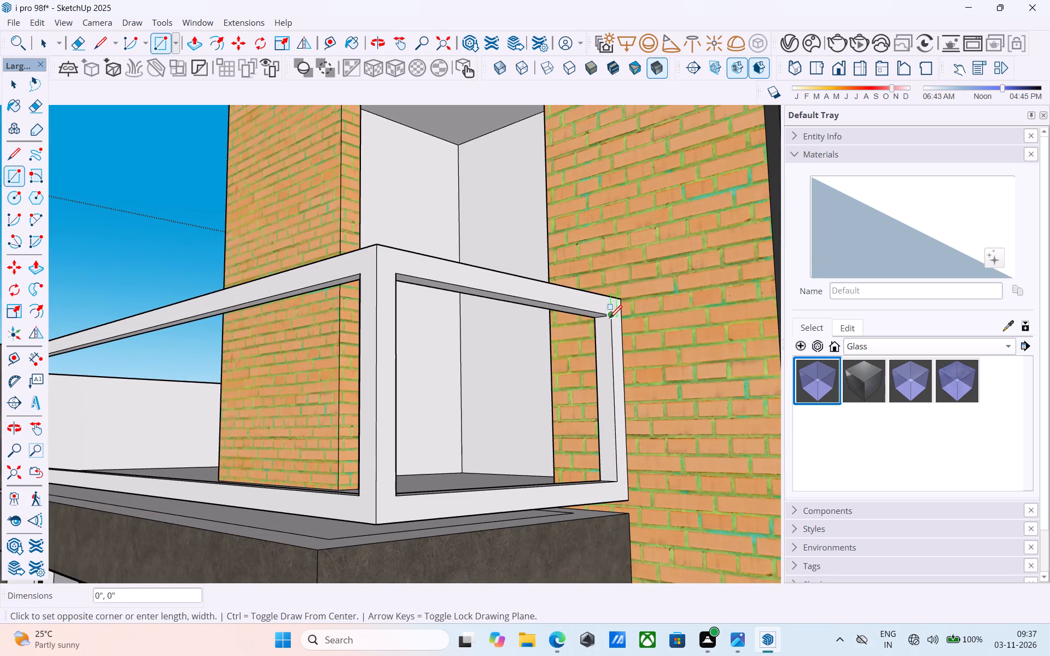
click(397, 494)
scroll(398, 490, down, 5)
shift+middle_drag(398, 490, 541, 451)
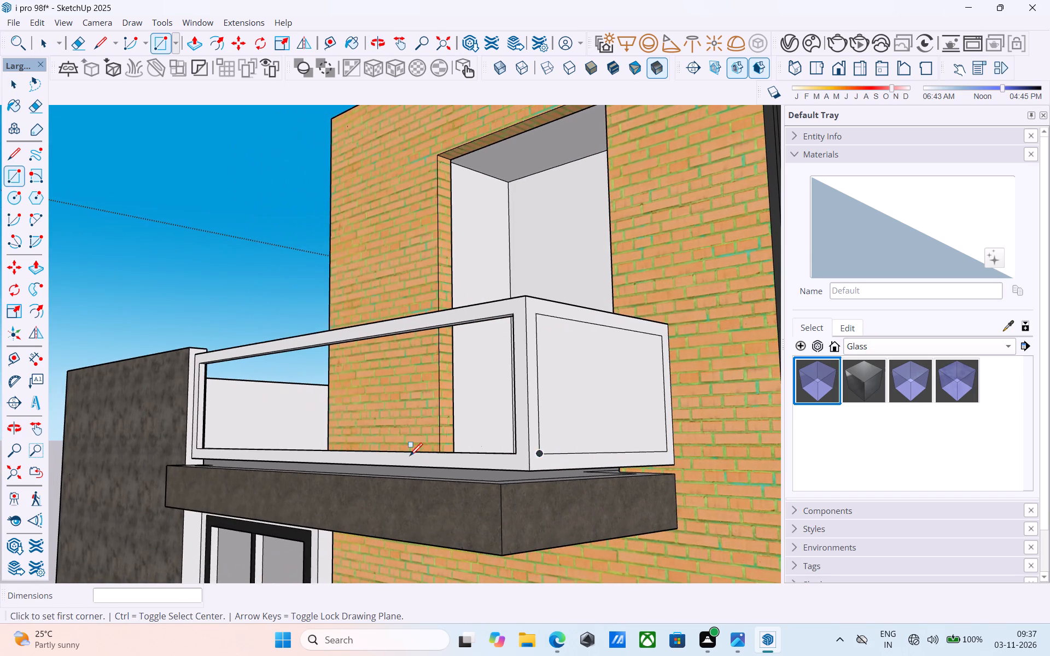
Draw a rectangle filling the long front frame's opening, from its upper corner by the dark wall to the opposite lower corner.
click(200, 361)
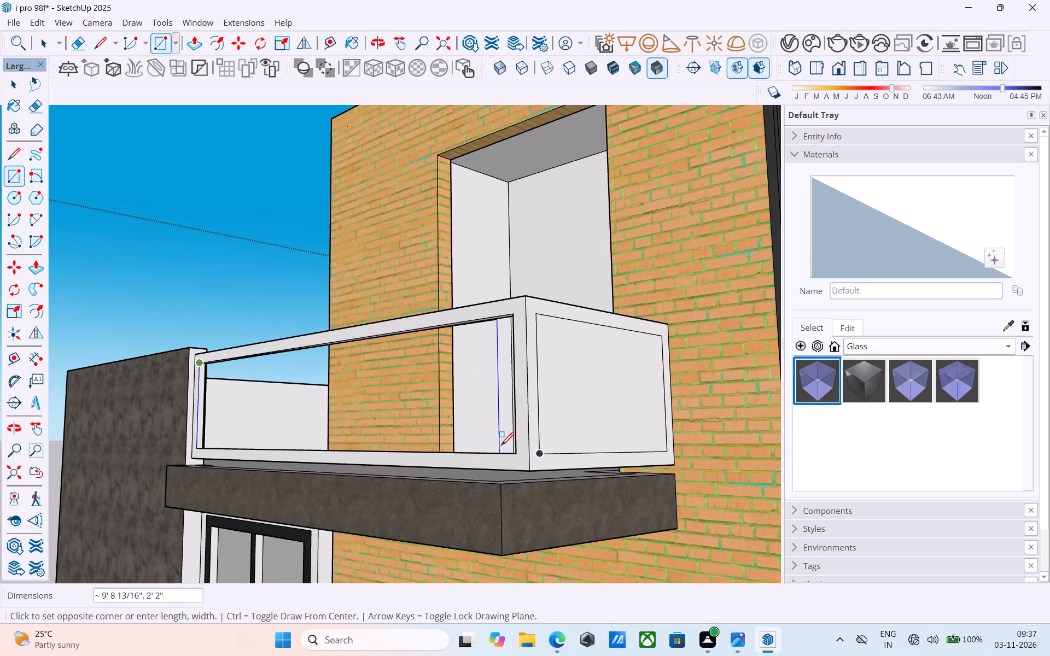
click(516, 447)
Paint the infill panels of the short side and long front railing frames with the Glass_Basic_01 material.
click(824, 371)
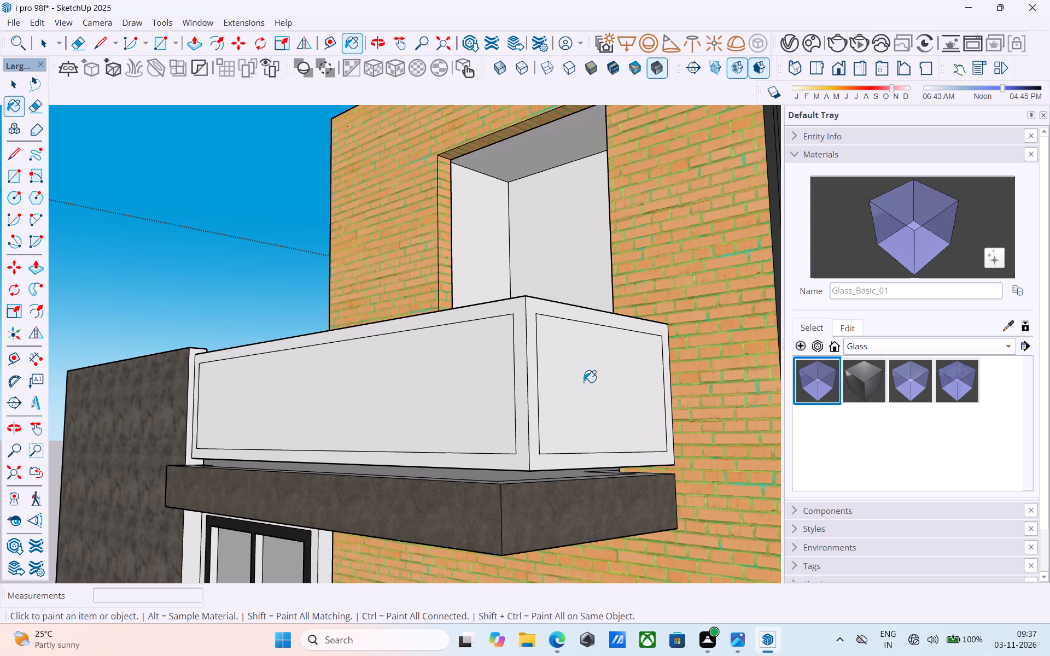
click(567, 382)
click(485, 381)
Paint the outer and top faces of the rooftop balcony railing frames with Metal_06_1K from the Metal collection.
scroll(487, 382, down, 5)
middle_drag(487, 382, 574, 501)
scroll(359, 409, down, 6)
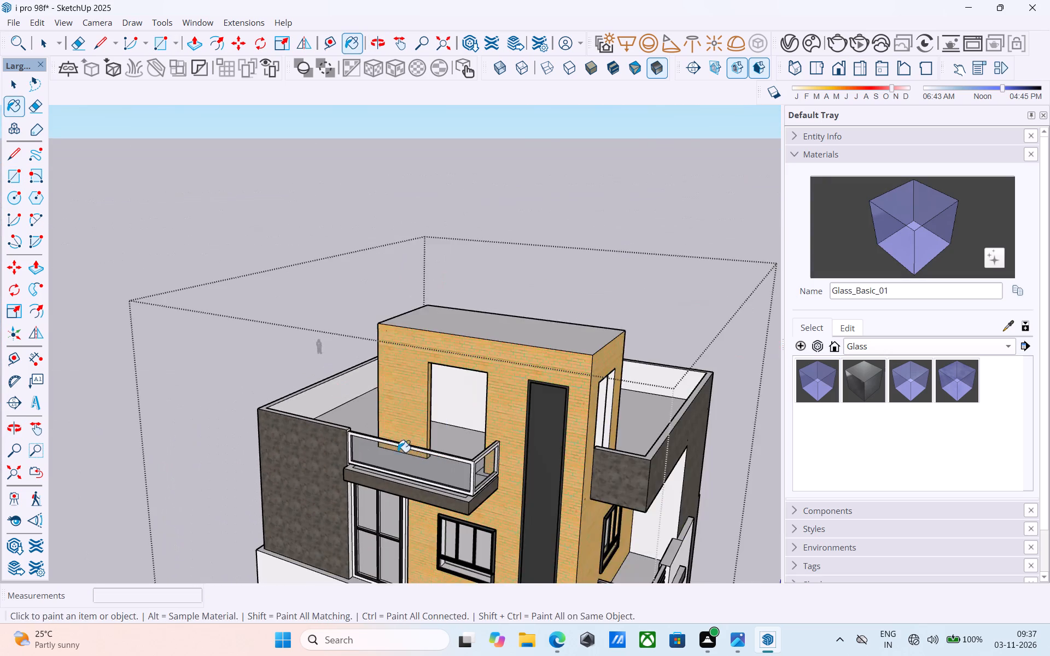
shift+middle_drag(416, 464, 344, 400)
click(853, 340)
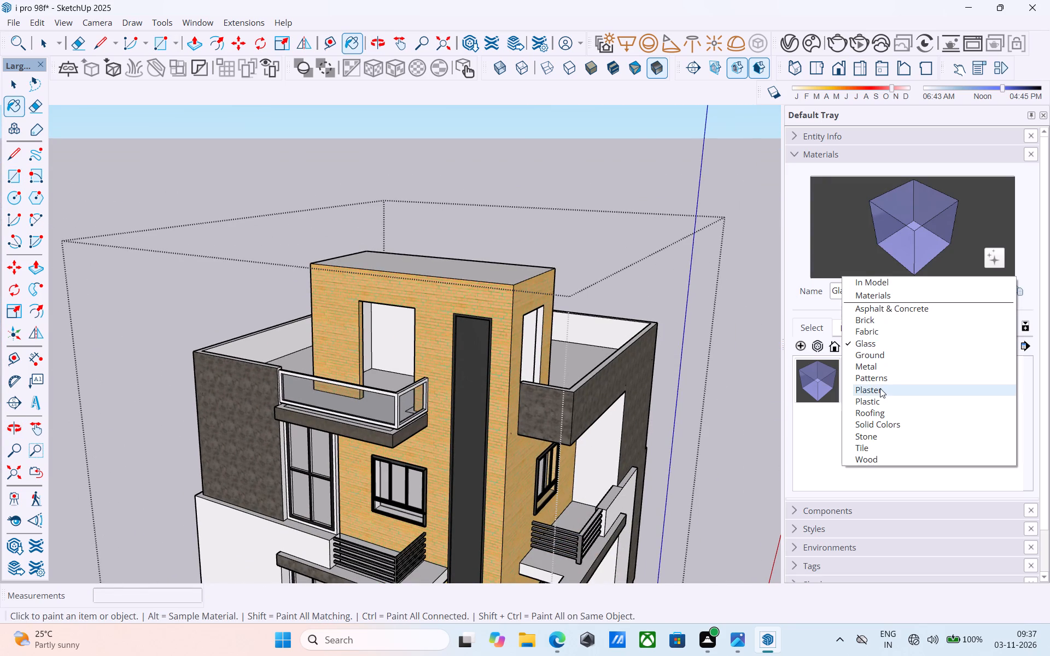
click(876, 364)
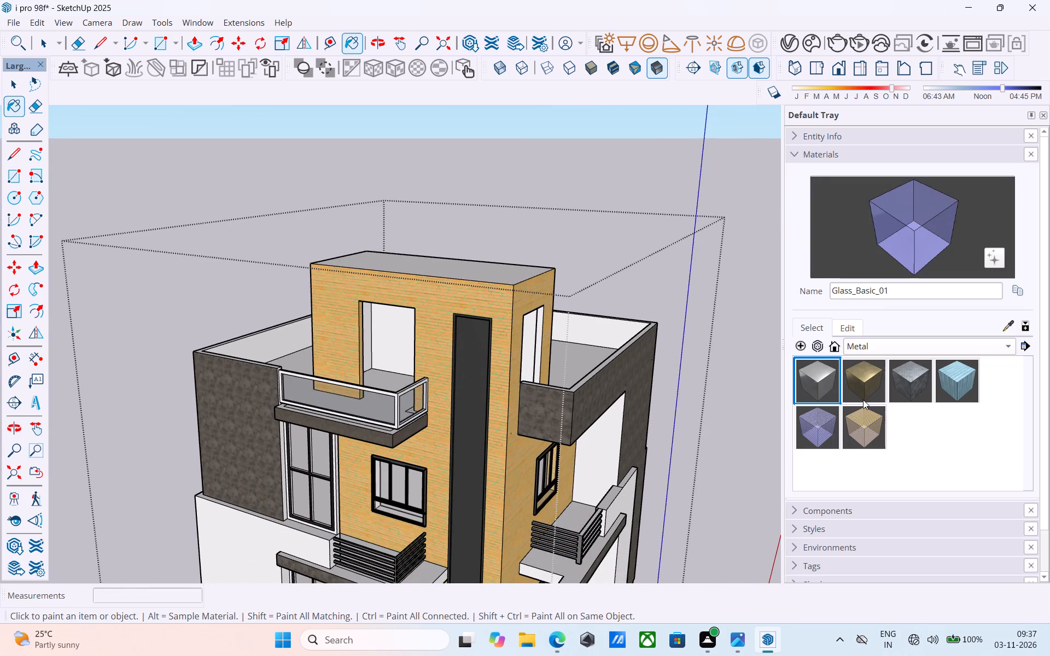
click(802, 377)
scroll(425, 399, up, 11)
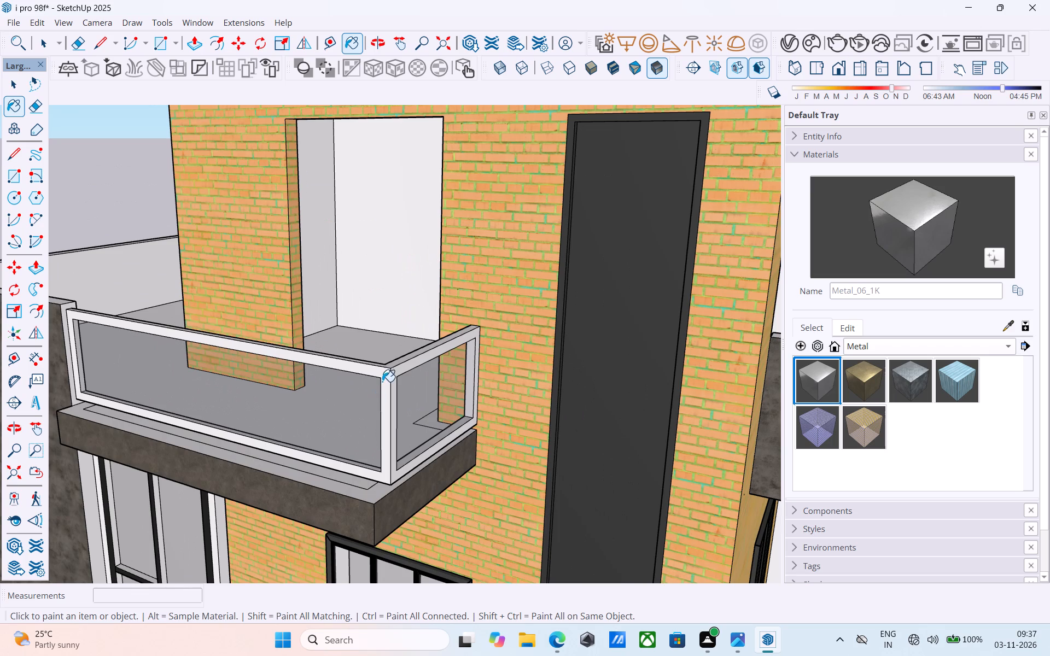
click(382, 382)
click(392, 373)
click(396, 364)
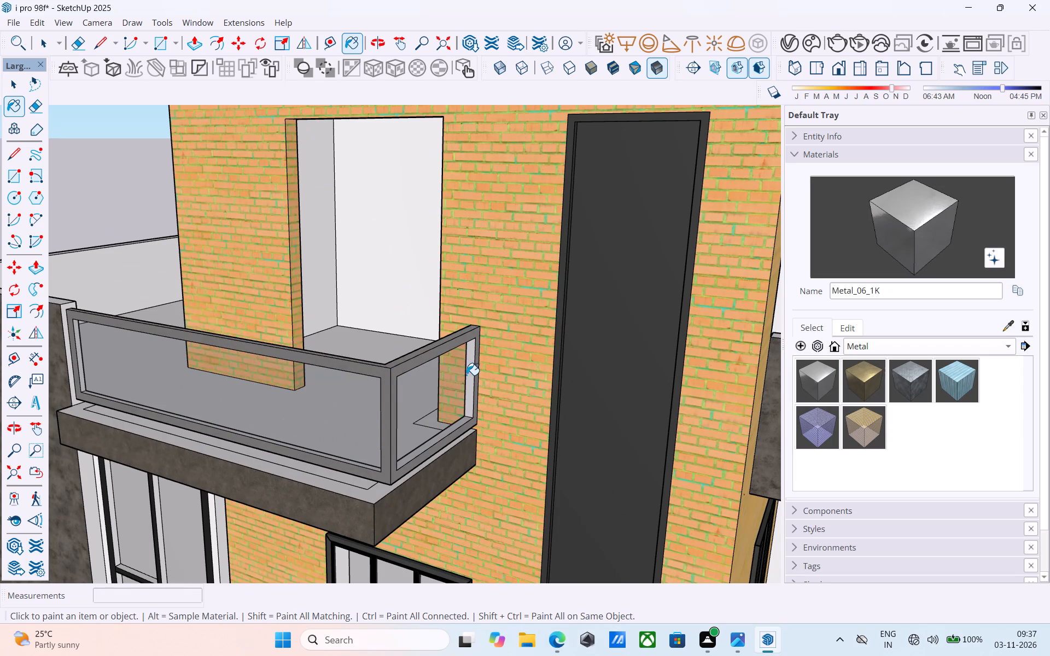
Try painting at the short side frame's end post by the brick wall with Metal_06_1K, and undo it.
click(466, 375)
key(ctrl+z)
Paint the balcony-facing inner faces of the short side and long front railing frames with Metal_06_1K.
middle_drag(445, 435, 653, 588)
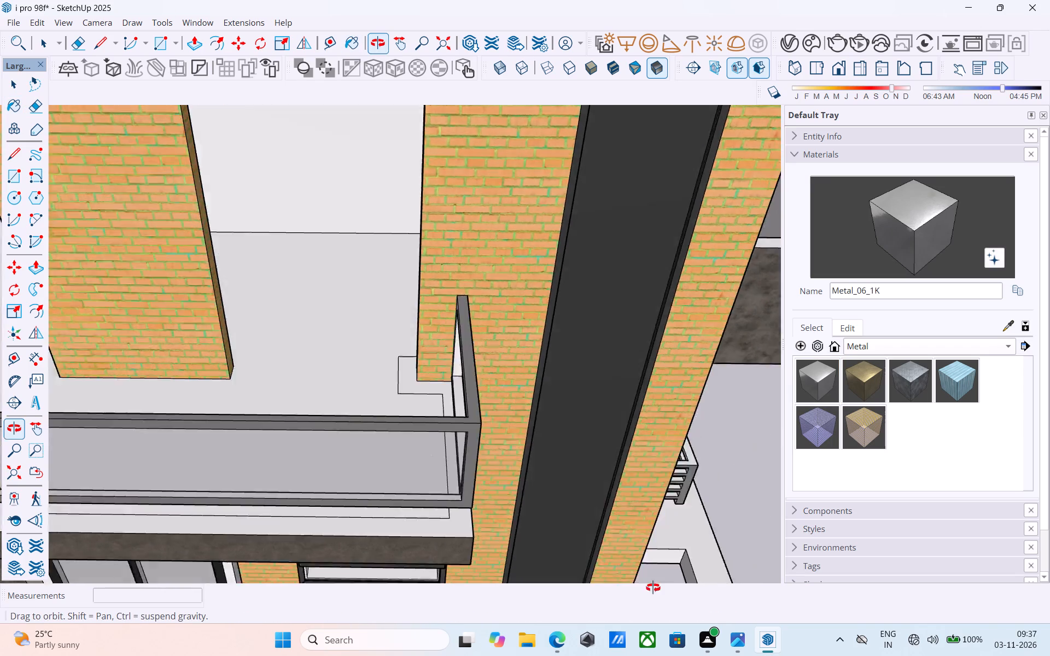
middle_drag(653, 588, 1049, 543)
scroll(564, 340, up, 10)
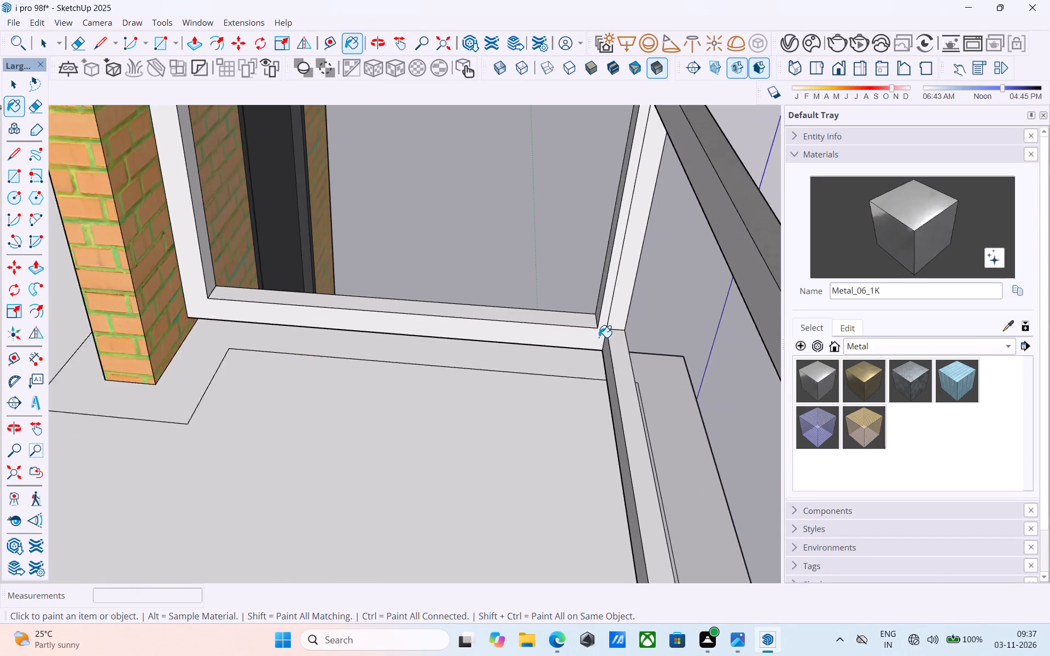
click(599, 337)
scroll(599, 337, down, 10)
scroll(660, 325, up, 5)
scroll(597, 339, down, 5)
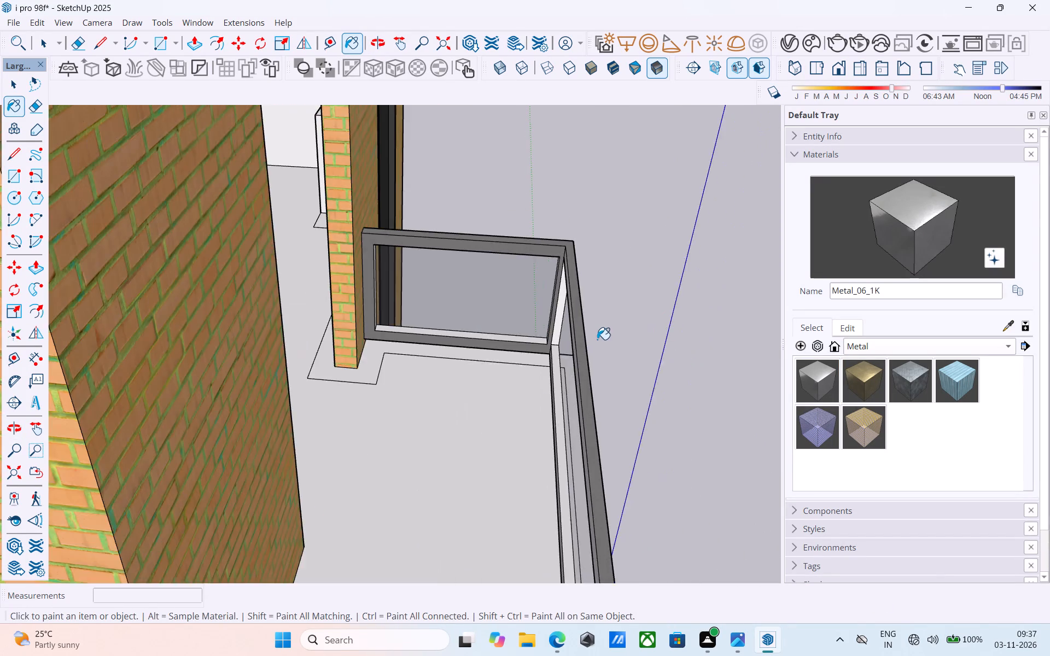
middle_drag(608, 334, 658, 291)
scroll(615, 325, up, 2)
click(619, 321)
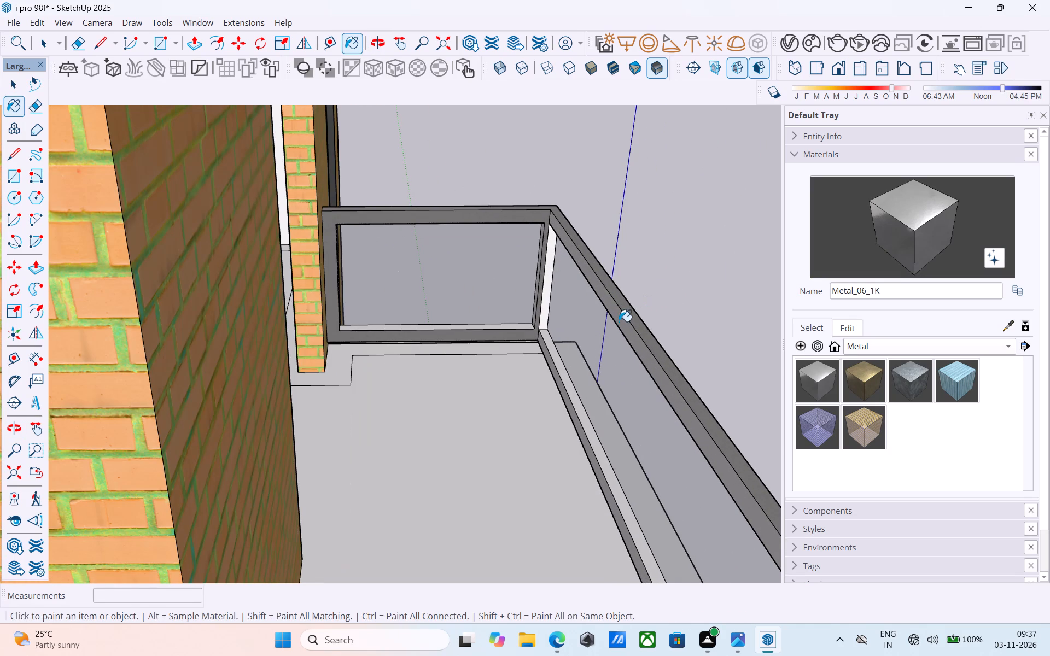
Save the building model with the painted rooftop balcony railing.
middle_drag(580, 411, 147, 343)
key(space)
scroll(410, 335, down, 2)
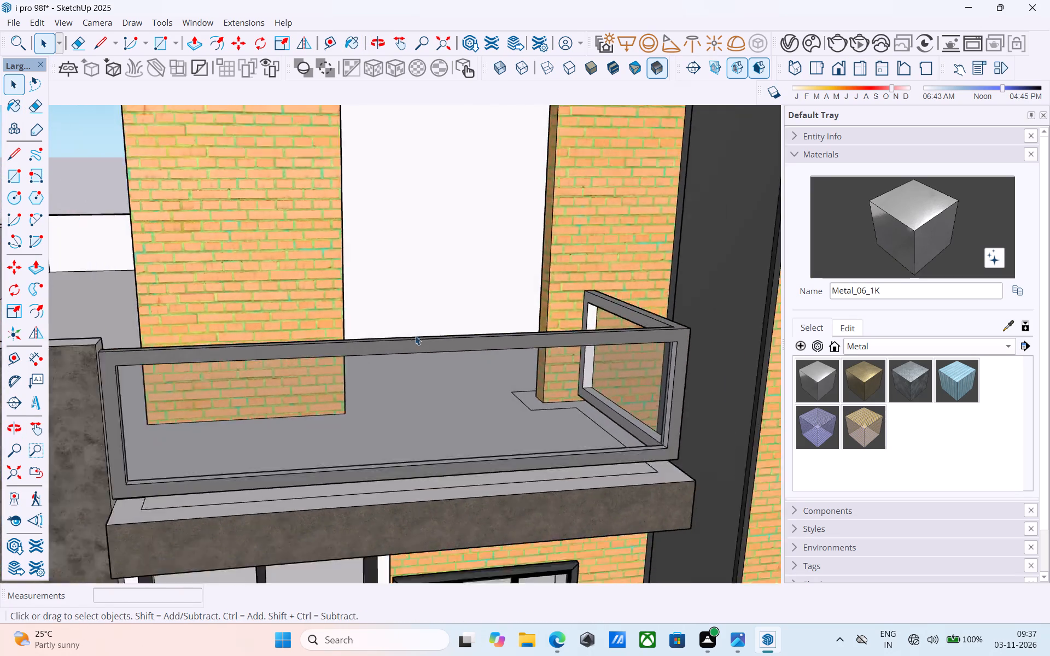
scroll(415, 336, down, 8)
key(ctrl+s)
Examine the rooftop balcony railing from further away and the whole building's facade from the front corner.
scroll(422, 348, down, 8)
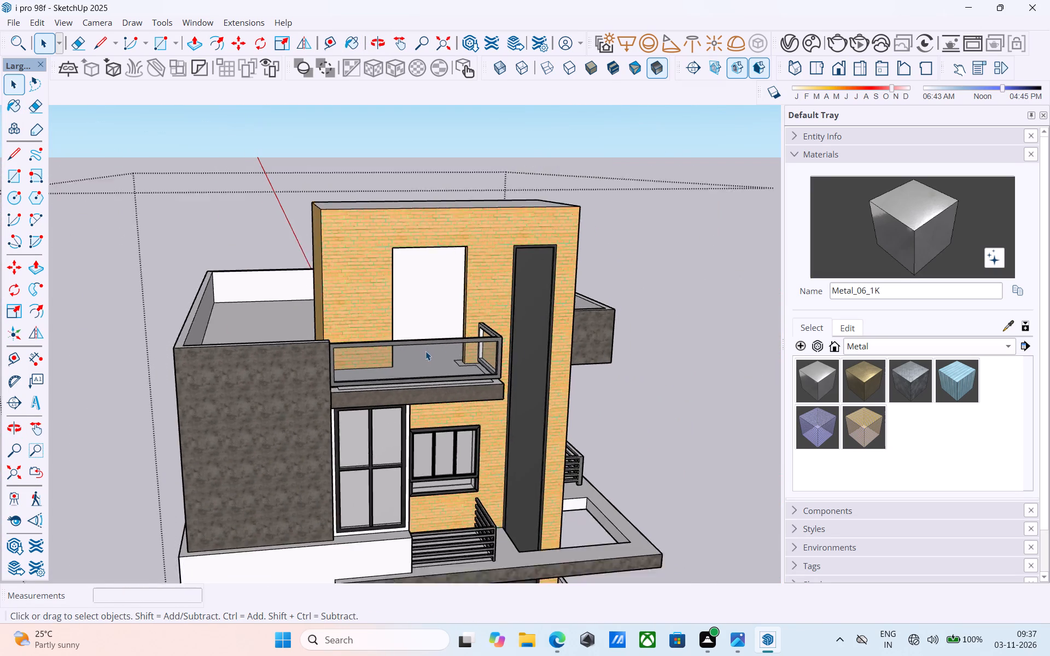
scroll(425, 351, down, 3)
middle_drag(424, 350, 226, 308)
scroll(131, 256, down, 5)
shift+middle_drag(154, 272, 213, 225)
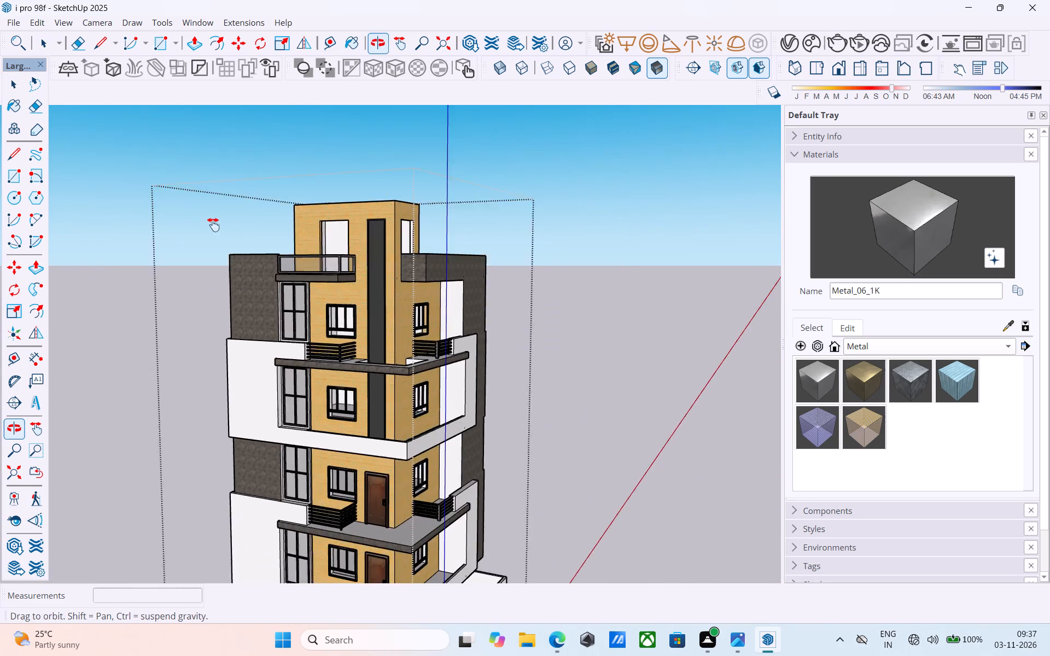
shift+middle_drag(213, 225, 196, 185)
scroll(201, 184, down, 4)
middle_drag(278, 221, 266, 221)
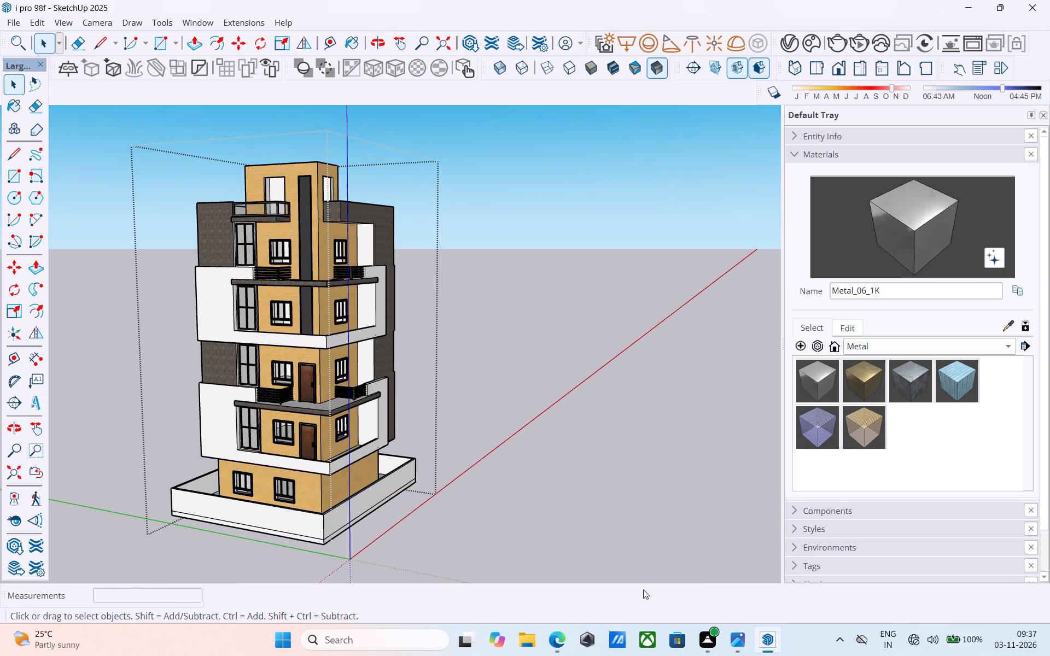
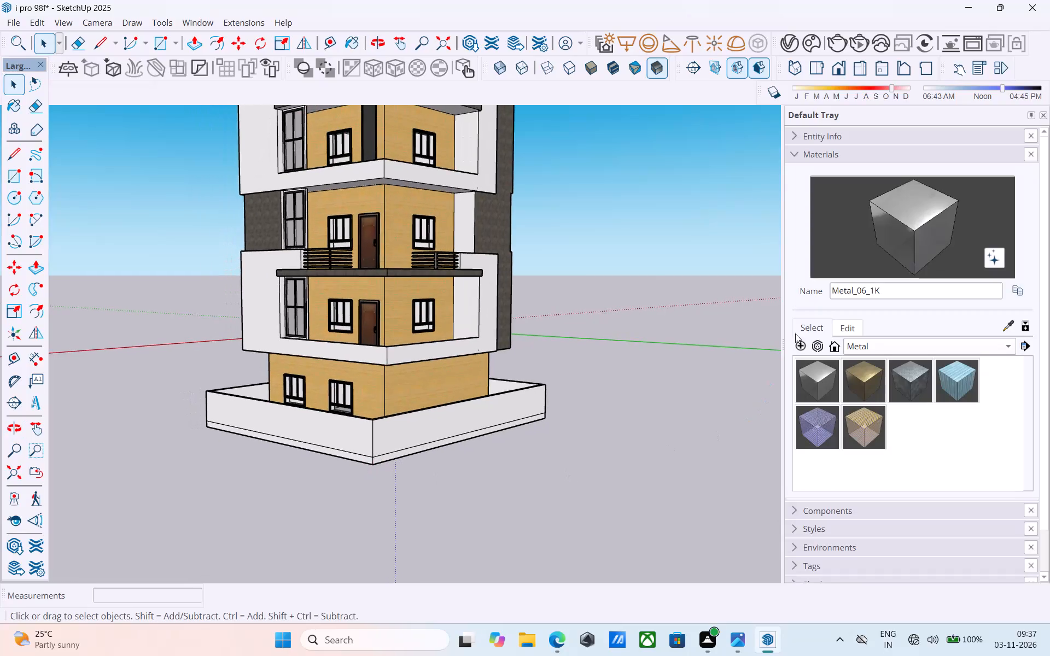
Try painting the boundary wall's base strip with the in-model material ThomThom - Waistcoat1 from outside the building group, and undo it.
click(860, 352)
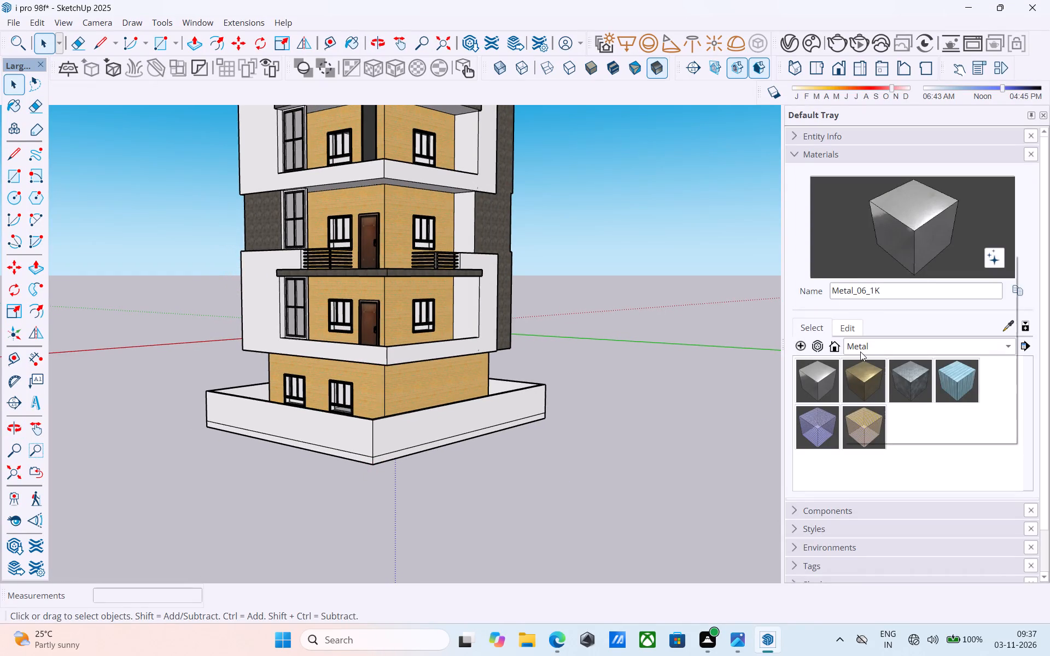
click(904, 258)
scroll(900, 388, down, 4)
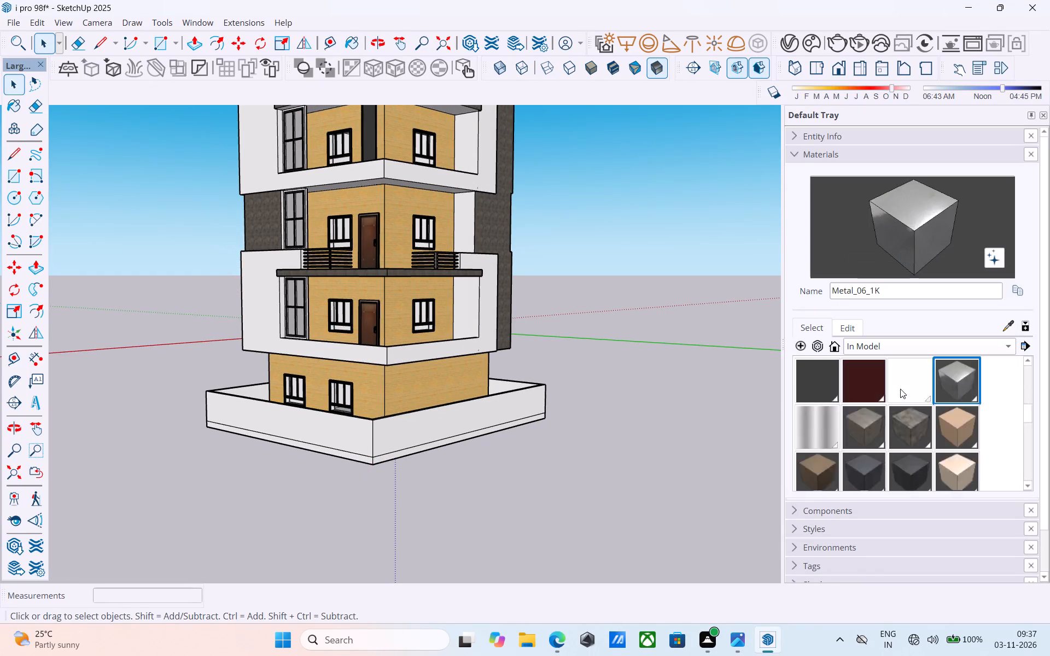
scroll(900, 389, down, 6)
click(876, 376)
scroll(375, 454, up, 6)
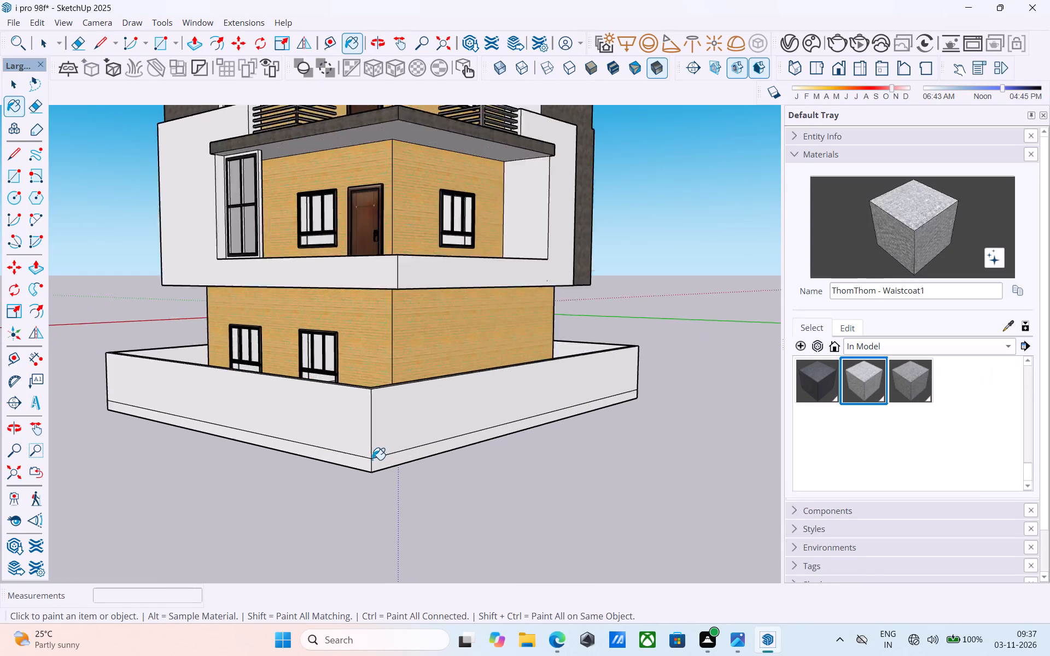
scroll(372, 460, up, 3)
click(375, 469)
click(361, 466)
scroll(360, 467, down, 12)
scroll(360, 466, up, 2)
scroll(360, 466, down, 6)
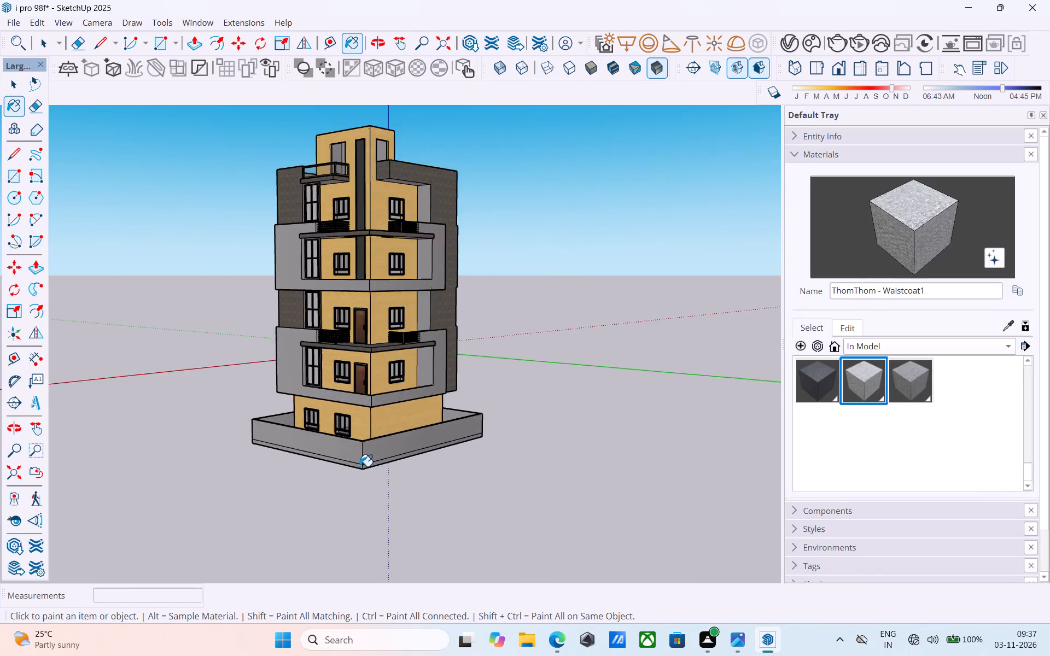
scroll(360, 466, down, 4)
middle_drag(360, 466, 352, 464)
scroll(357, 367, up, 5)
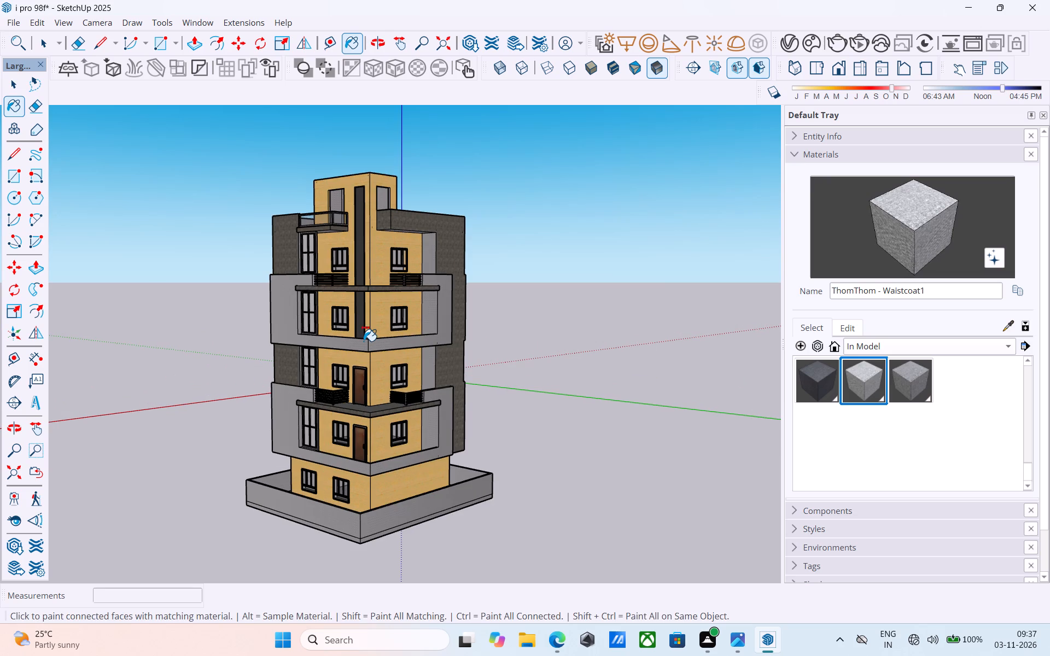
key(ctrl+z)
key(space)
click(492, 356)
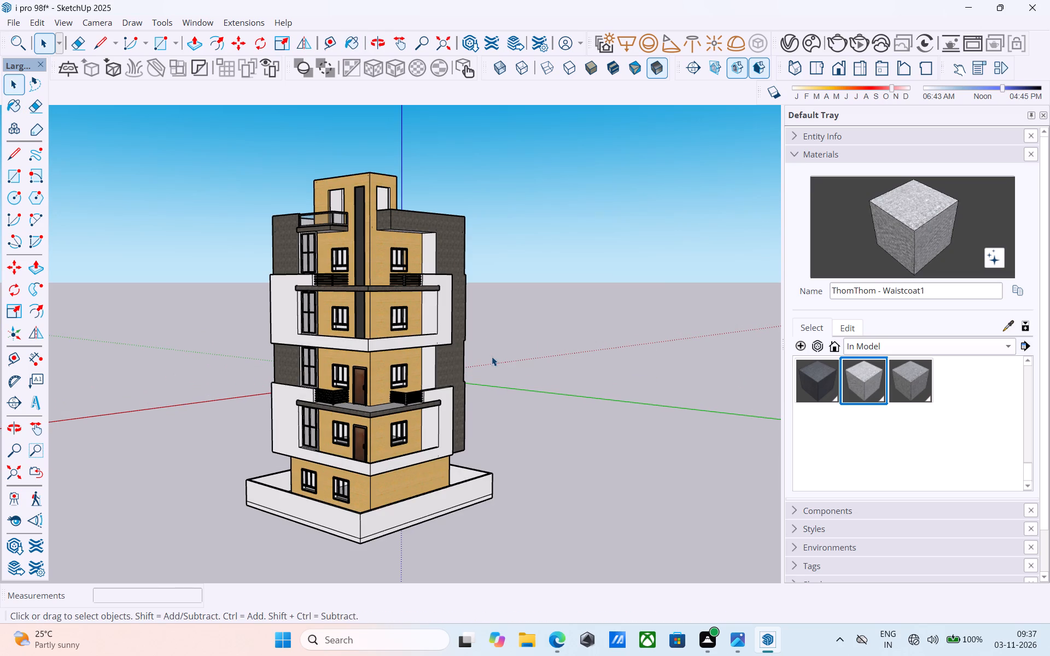
Open the building group and paint the boundary wall's base strip on all four sides with ThomThom - Waistcoat1.
double_click(431, 369)
click(427, 373)
click(400, 447)
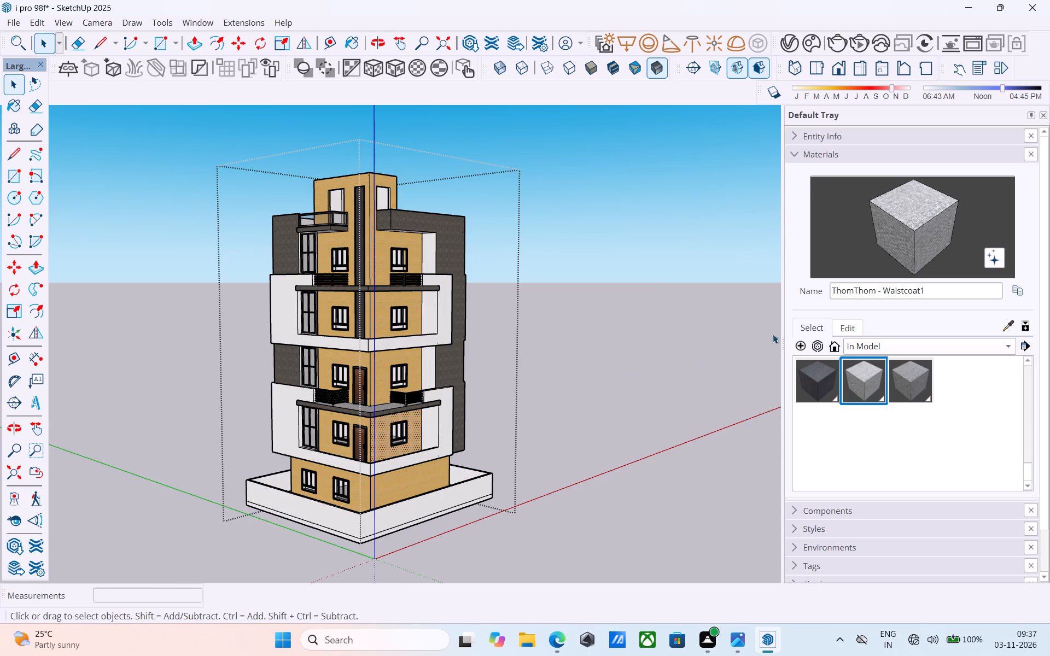
click(915, 238)
scroll(361, 502, up, 13)
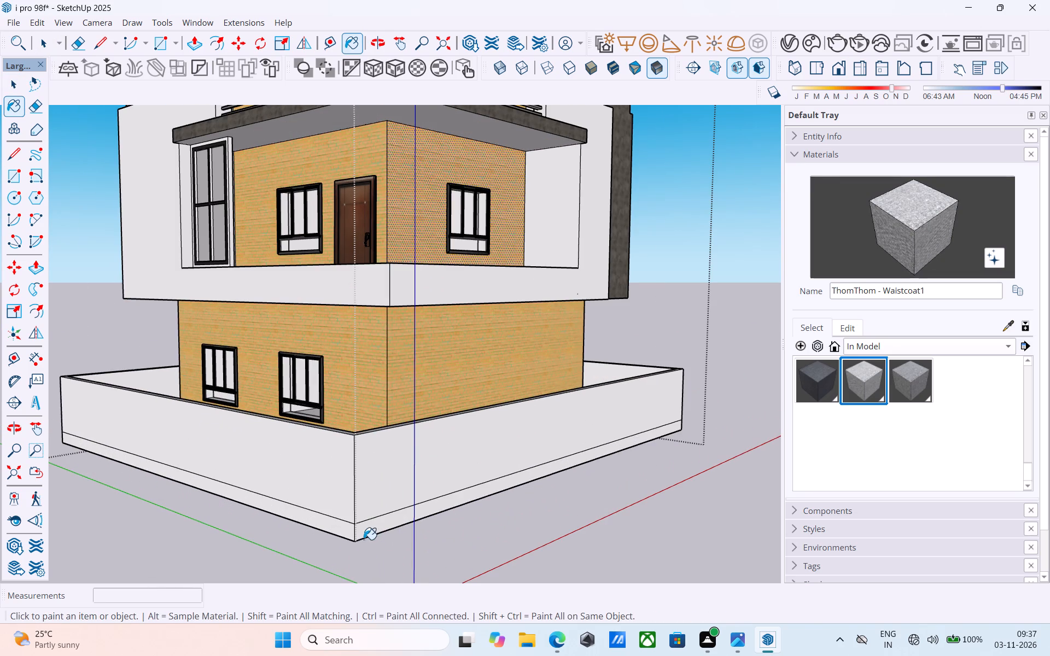
click(363, 536)
click(349, 536)
scroll(343, 534, down, 10)
middle_drag(342, 533, 976, 561)
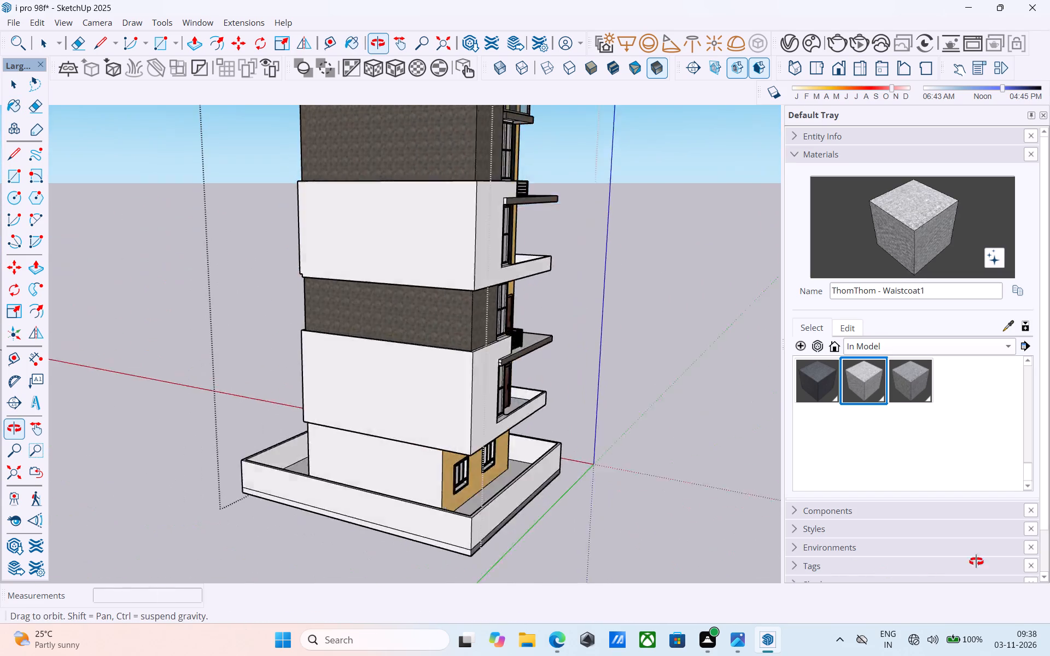
middle_drag(976, 561, 1049, 544)
middle_drag(192, 533, 491, 518)
scroll(434, 513, up, 10)
click(433, 523)
click(483, 528)
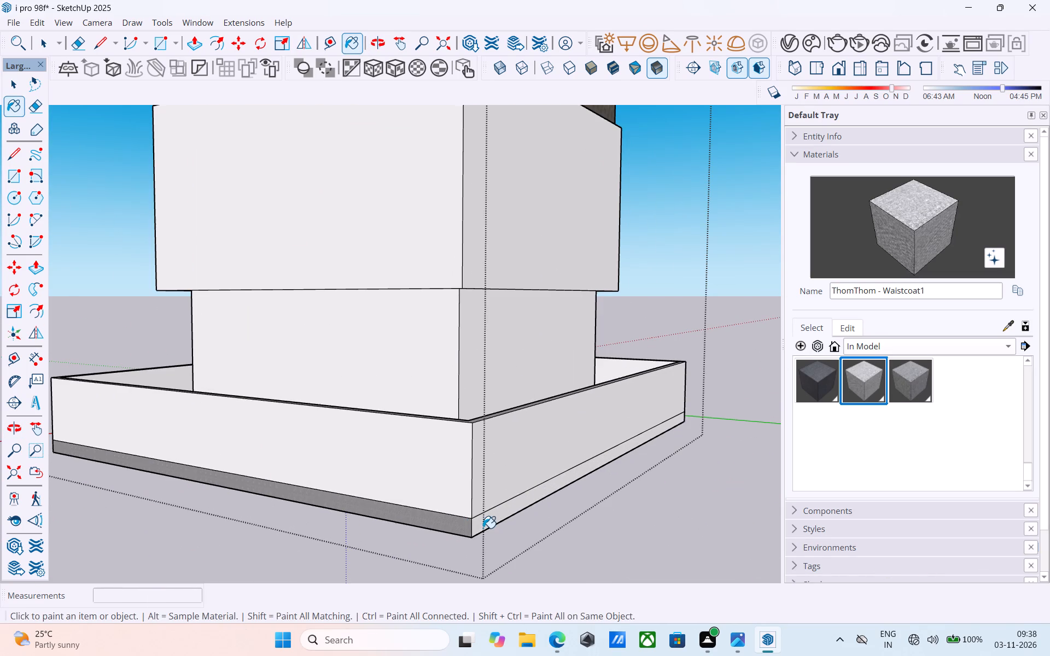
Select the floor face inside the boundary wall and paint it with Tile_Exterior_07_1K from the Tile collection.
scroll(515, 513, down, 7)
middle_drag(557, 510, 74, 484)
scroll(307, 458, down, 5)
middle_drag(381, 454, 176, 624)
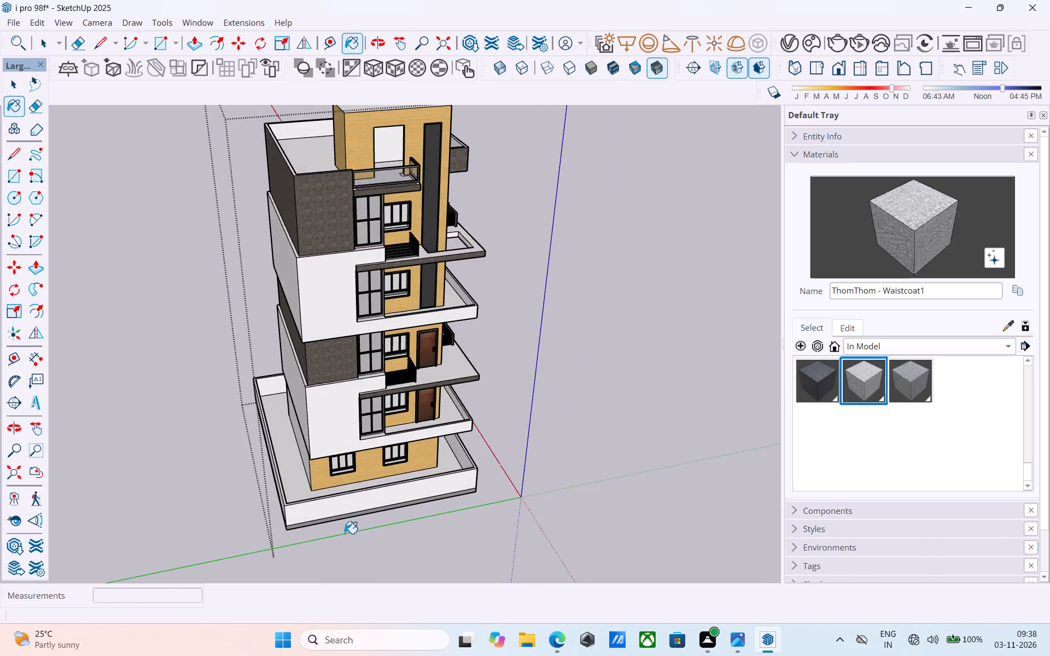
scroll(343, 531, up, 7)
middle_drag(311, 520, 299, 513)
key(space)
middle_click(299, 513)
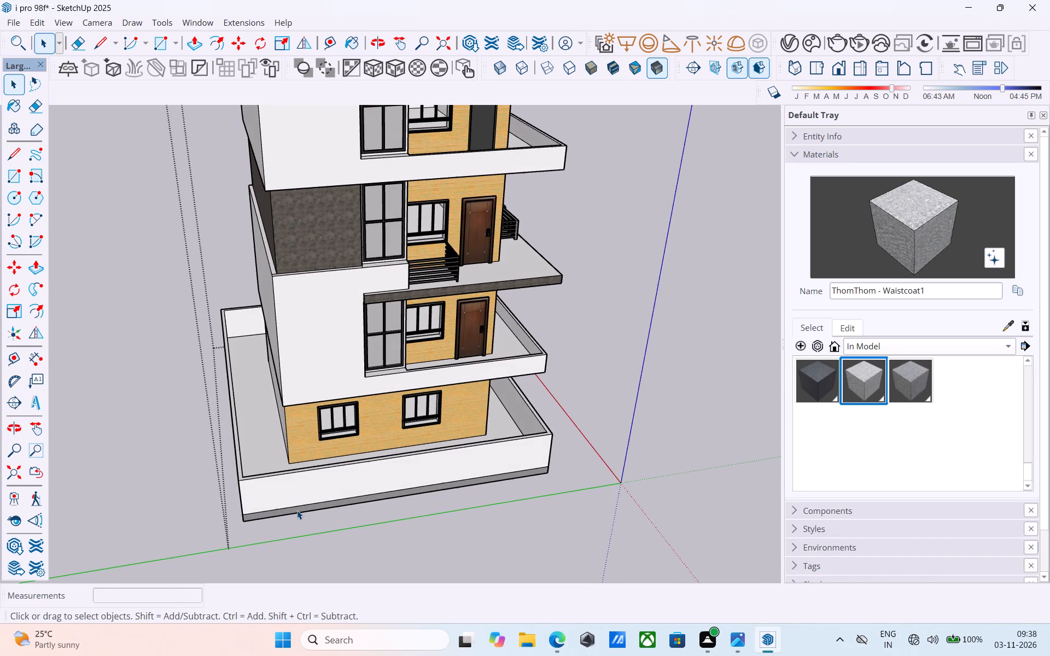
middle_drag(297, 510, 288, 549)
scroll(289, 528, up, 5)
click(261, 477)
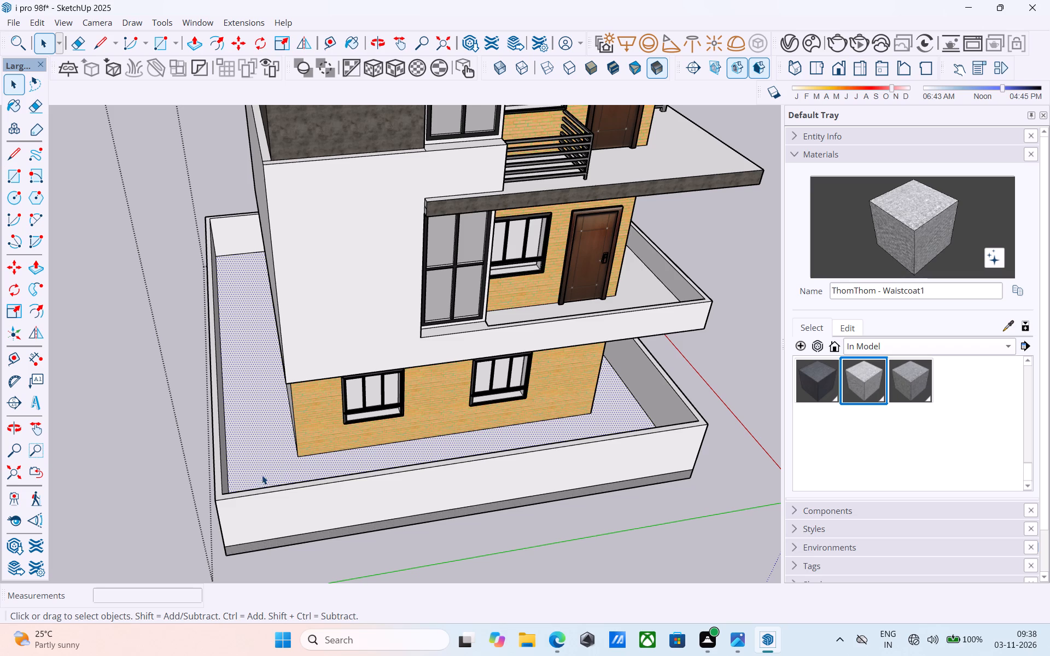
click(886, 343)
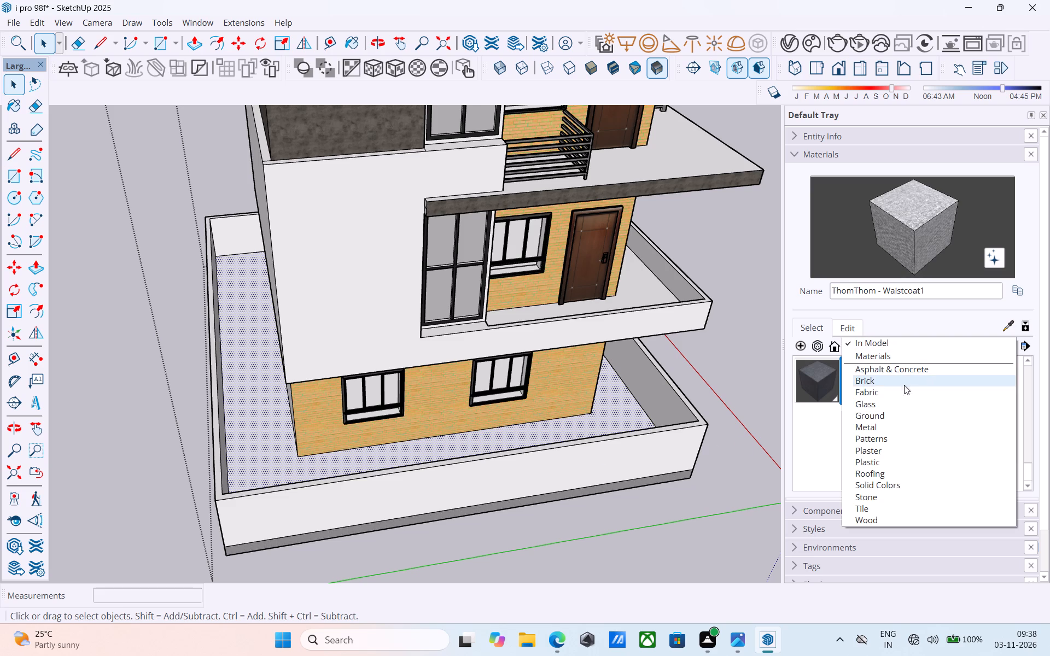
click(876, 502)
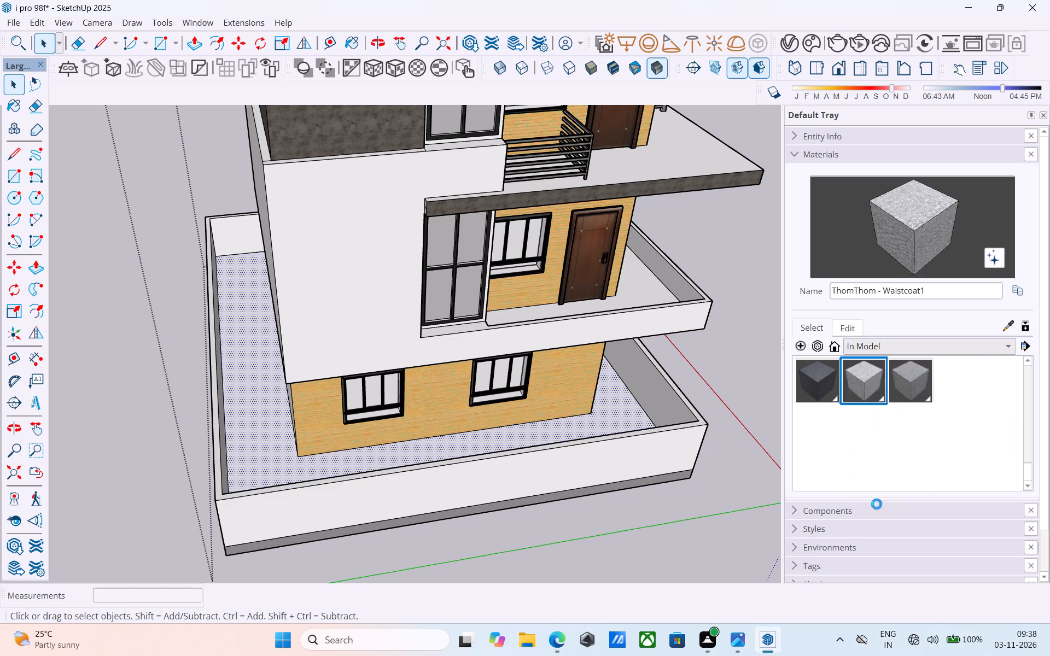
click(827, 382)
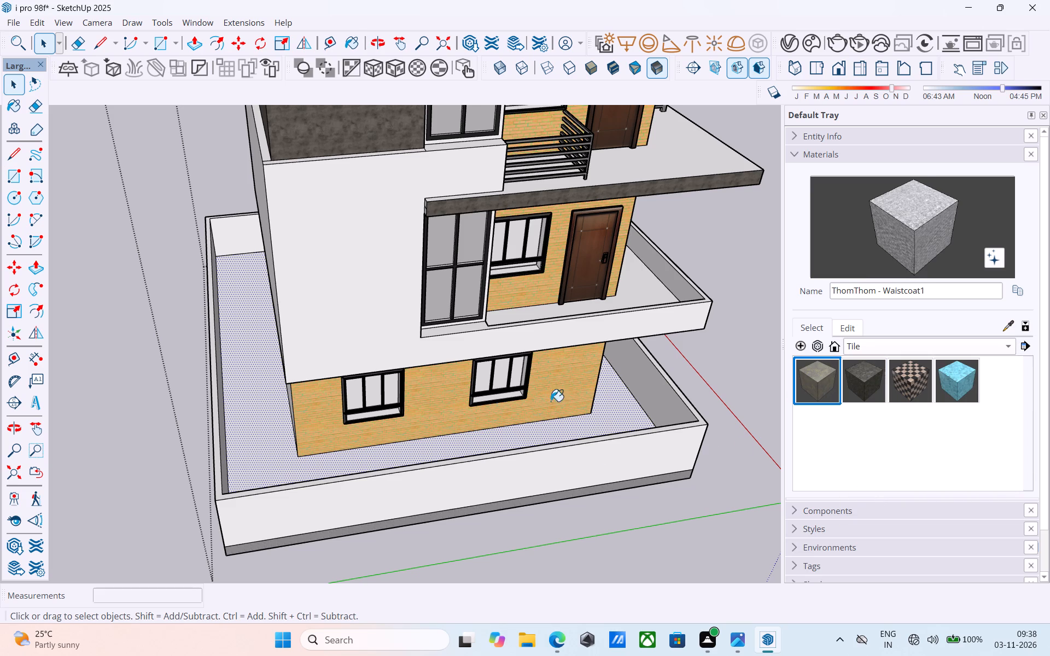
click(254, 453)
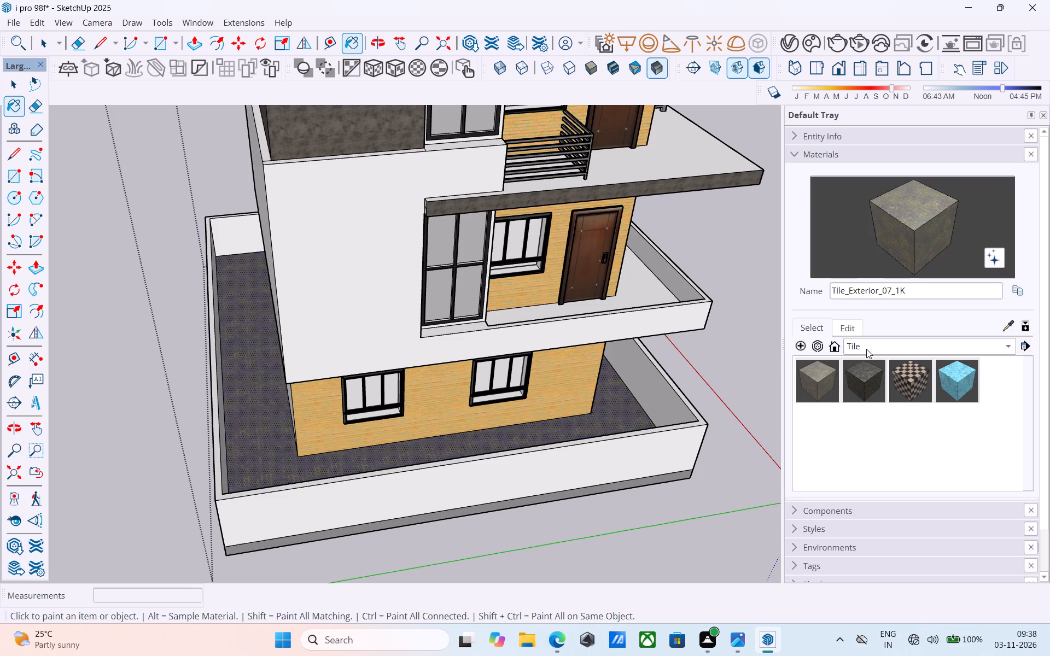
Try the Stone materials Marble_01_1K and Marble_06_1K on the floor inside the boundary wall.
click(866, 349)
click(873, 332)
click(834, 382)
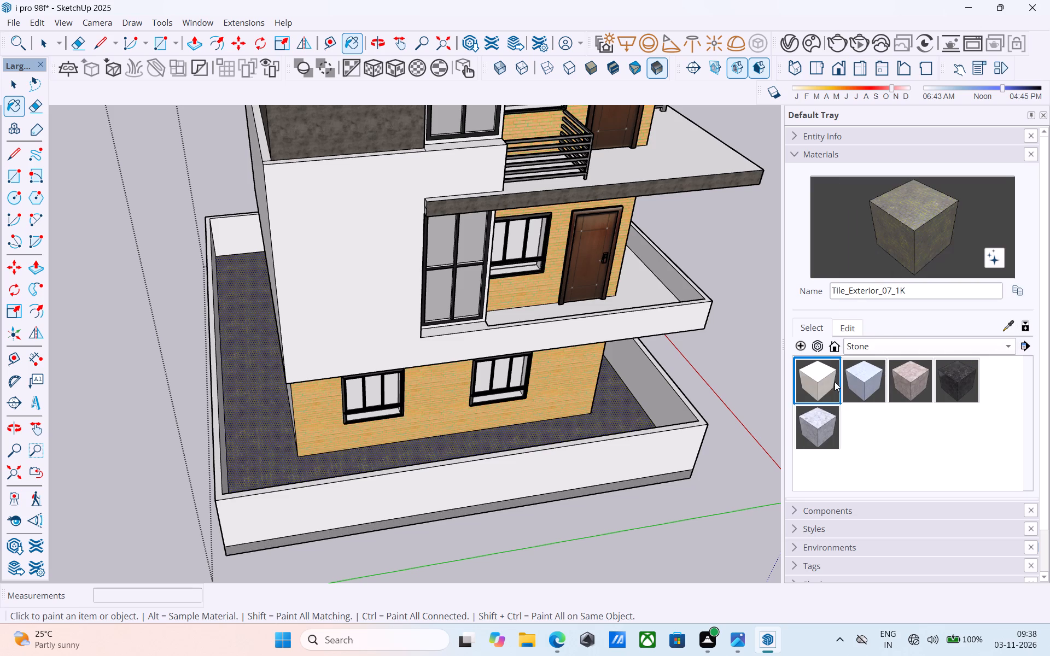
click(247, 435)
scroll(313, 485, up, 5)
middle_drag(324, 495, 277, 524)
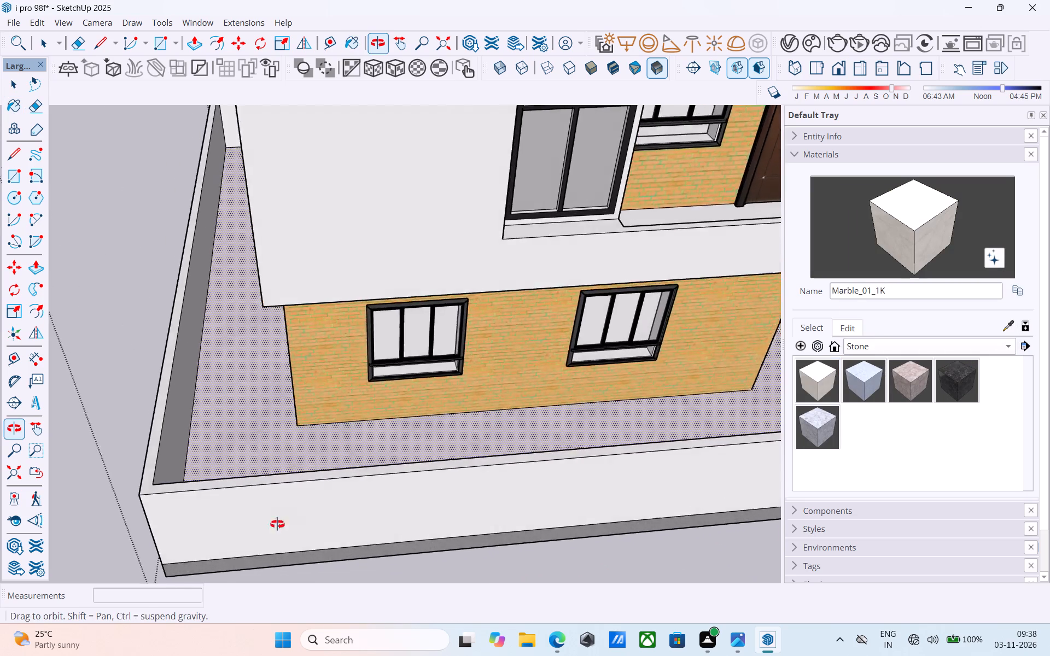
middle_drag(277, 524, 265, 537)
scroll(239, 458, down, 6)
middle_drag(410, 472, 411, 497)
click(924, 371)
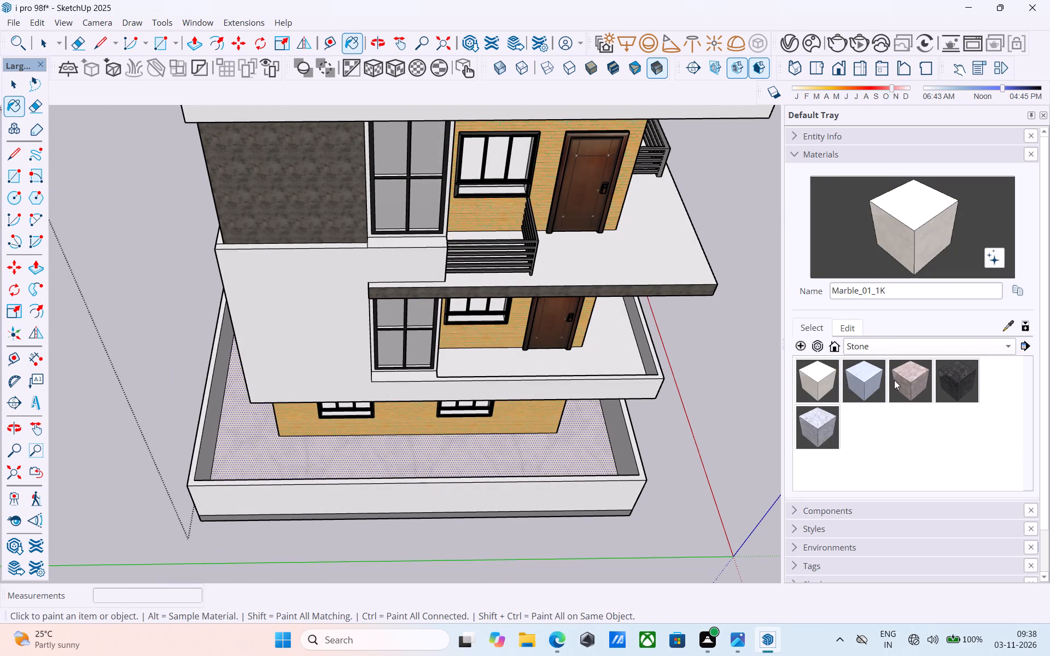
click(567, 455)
Paint the floor inside the boundary wall with the dark stone Marble_07_1K.
middle_drag(563, 459, 558, 456)
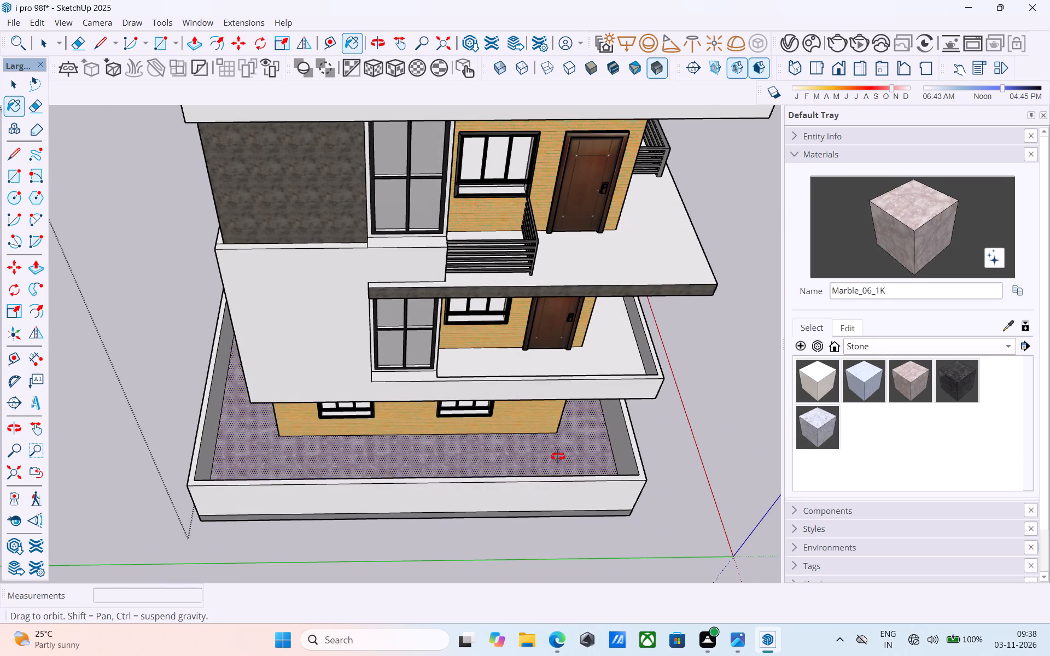
middle_drag(558, 456, 536, 381)
click(958, 373)
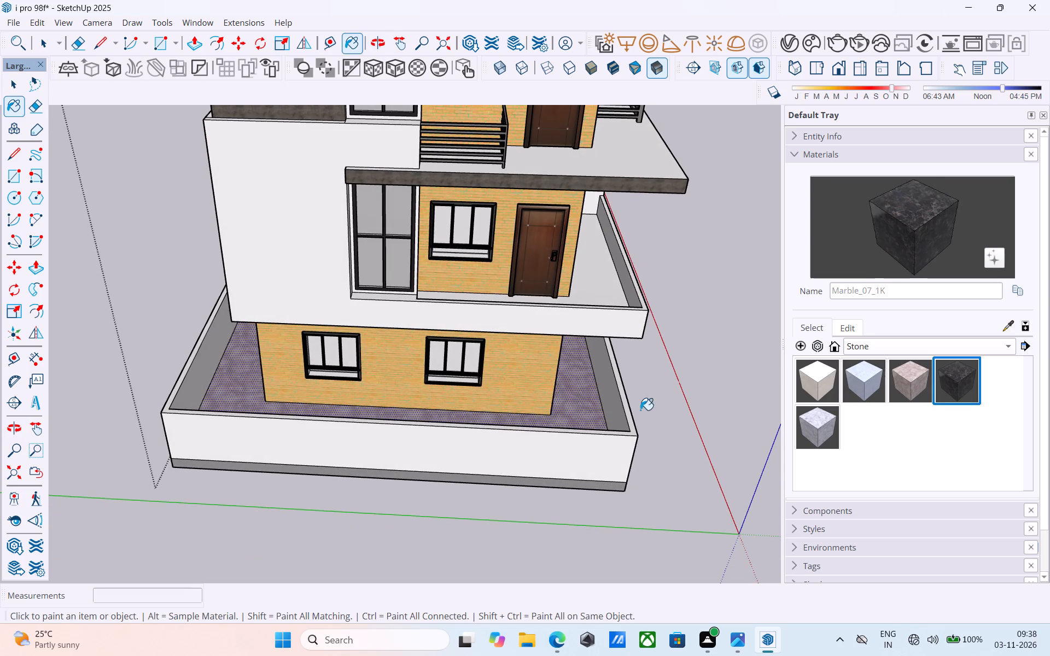
click(593, 403)
scroll(565, 422, down, 6)
middle_drag(492, 415, 275, 306)
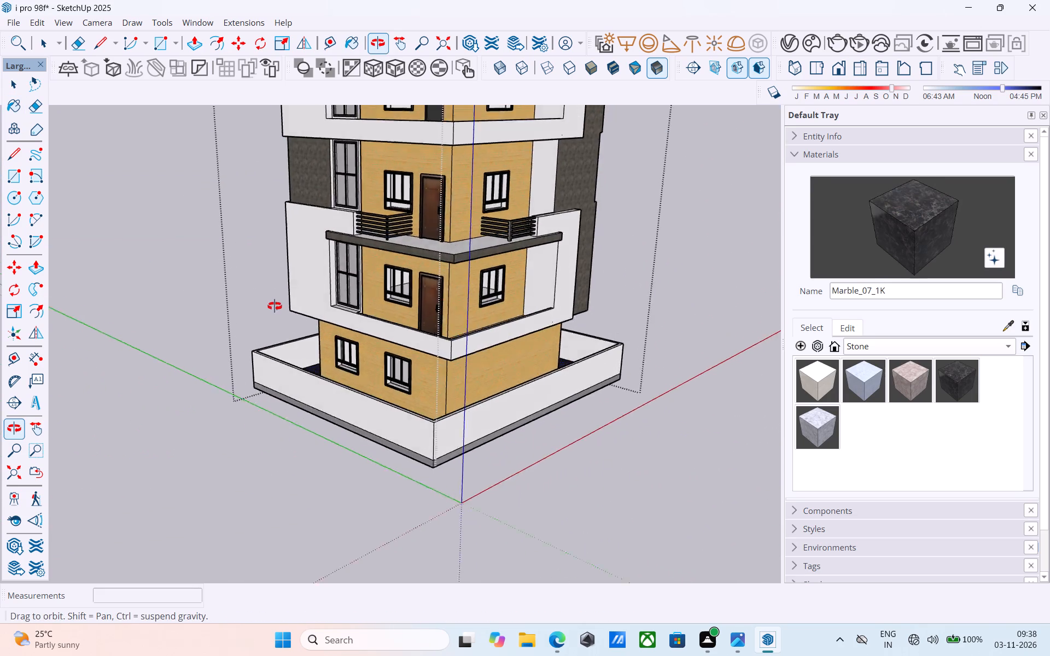
middle_drag(275, 306, 274, 303)
scroll(274, 301, down, 5)
middle_drag(275, 302, 435, 320)
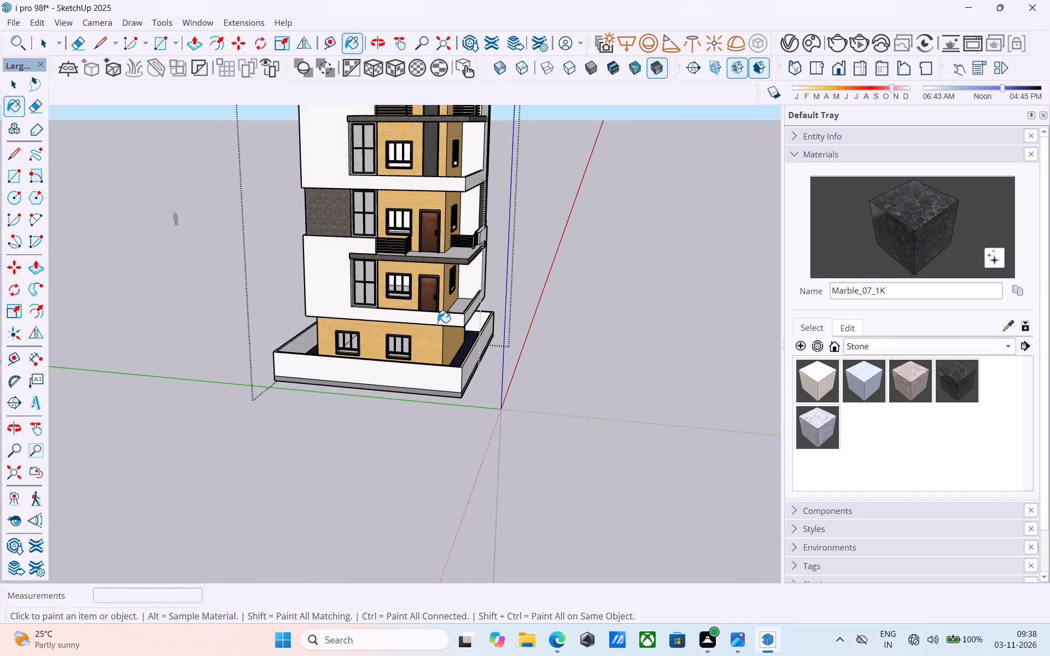
key(space)
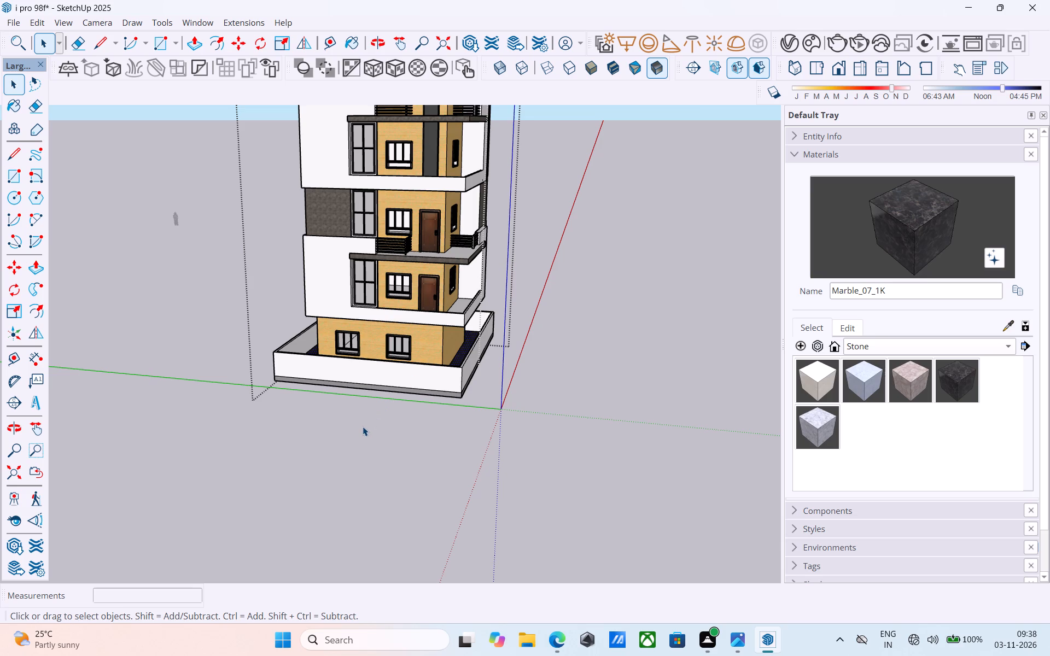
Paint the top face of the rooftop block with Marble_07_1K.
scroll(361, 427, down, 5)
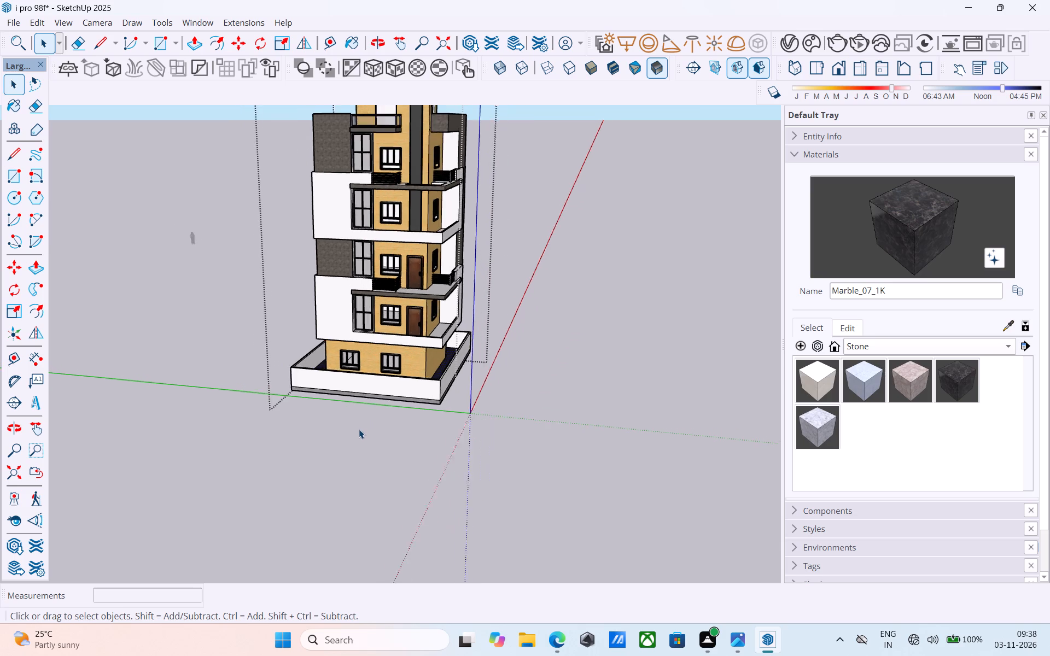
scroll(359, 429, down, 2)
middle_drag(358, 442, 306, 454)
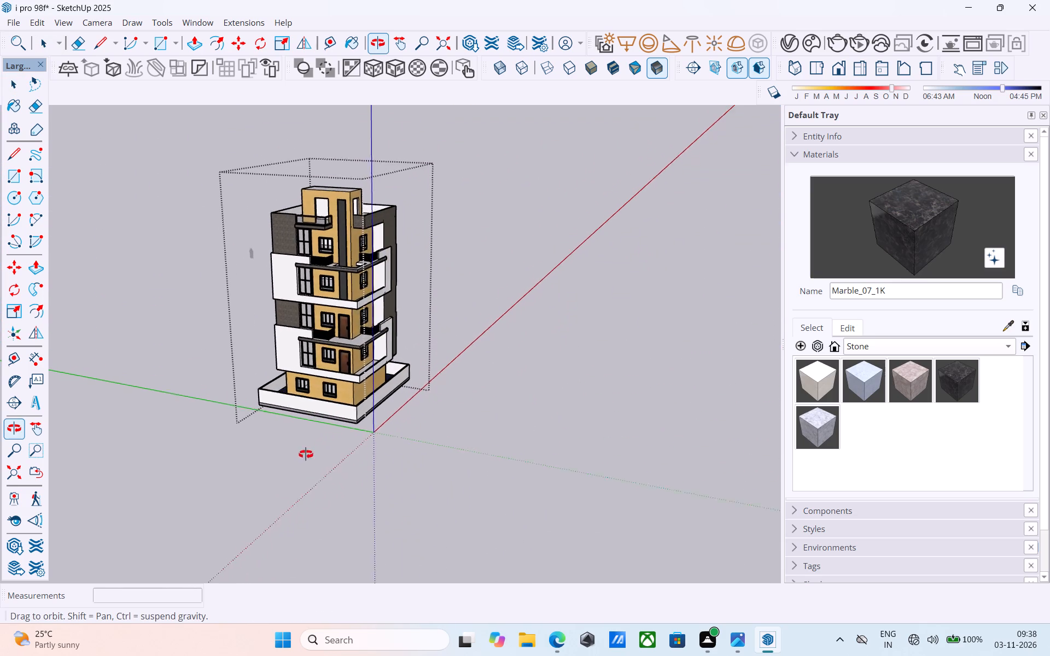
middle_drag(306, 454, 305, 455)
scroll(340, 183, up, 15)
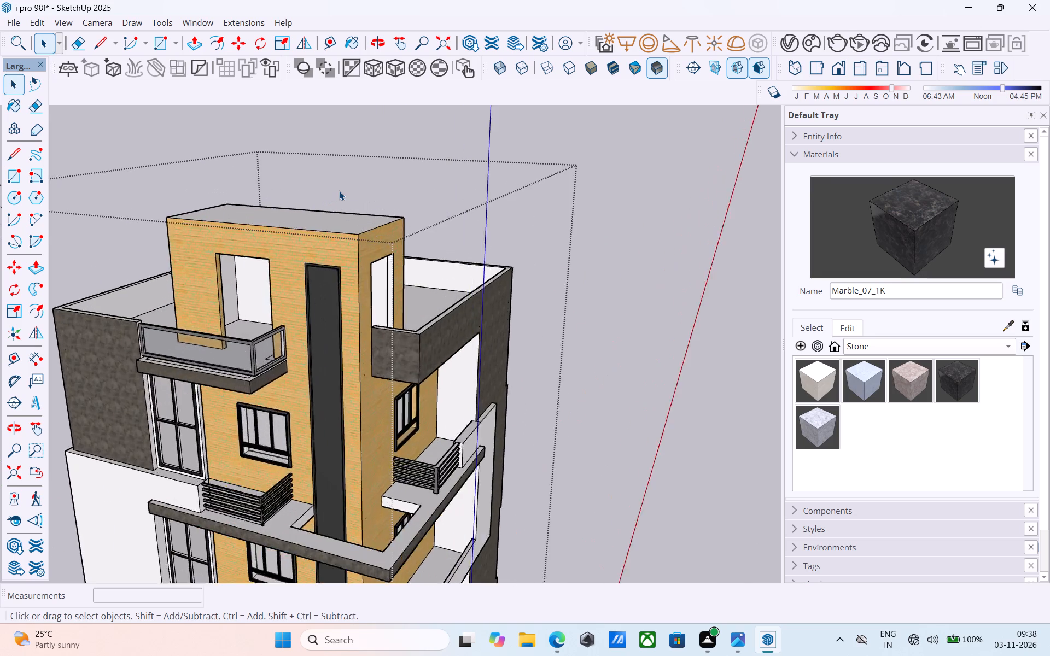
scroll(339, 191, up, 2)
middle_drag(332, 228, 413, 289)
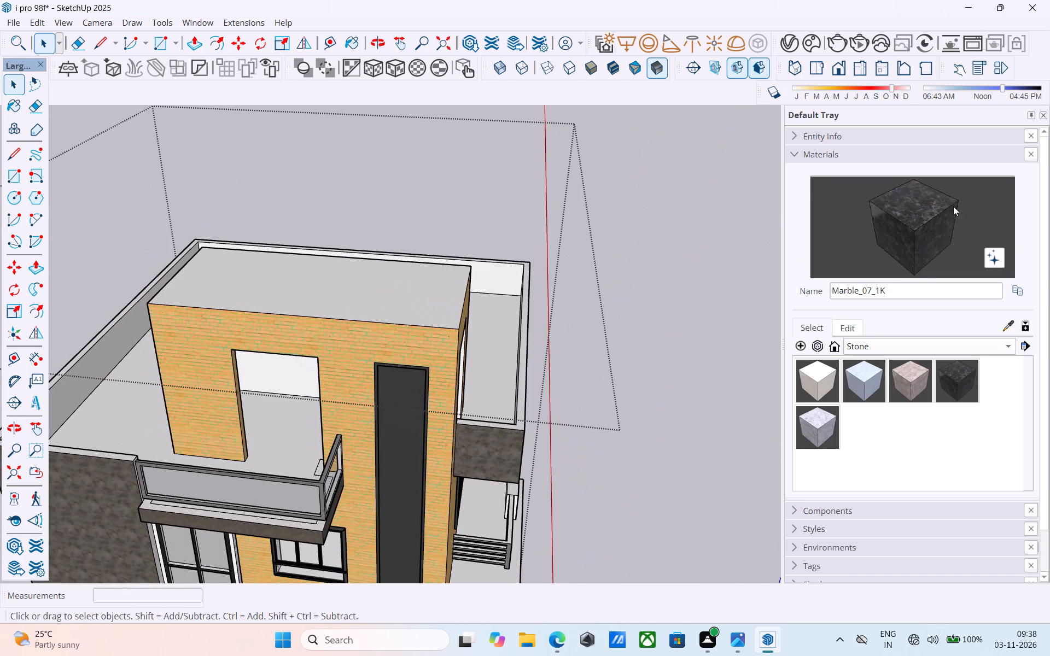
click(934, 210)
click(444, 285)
Paint the top face of the rooftop block with the in-model material Brick_05_1K to match its walls.
middle_drag(246, 338, 717, 390)
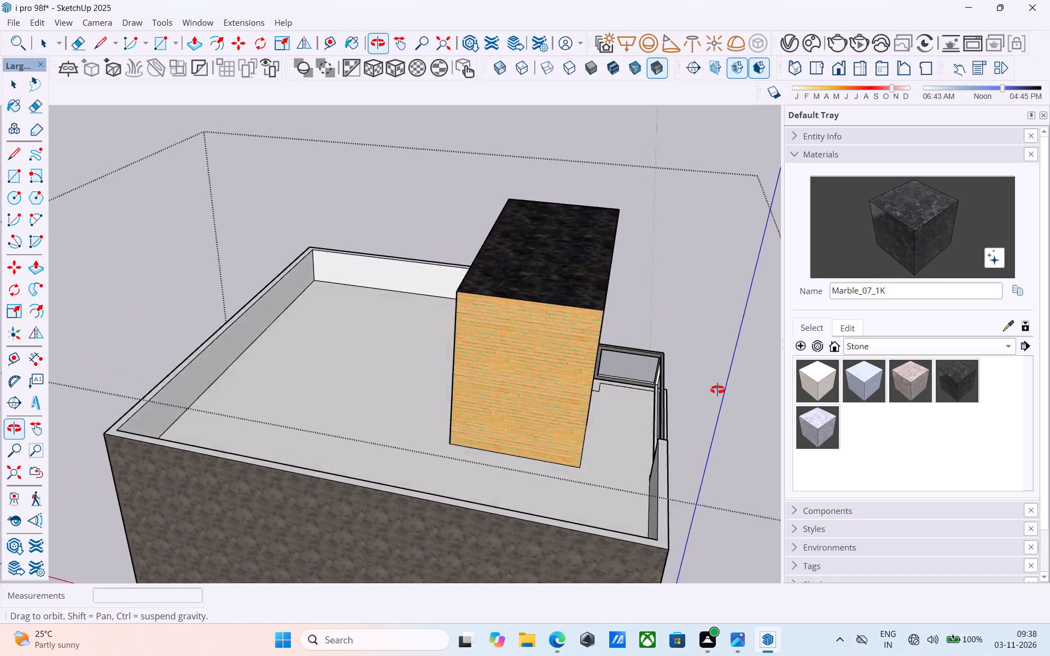
middle_drag(717, 390, 535, 431)
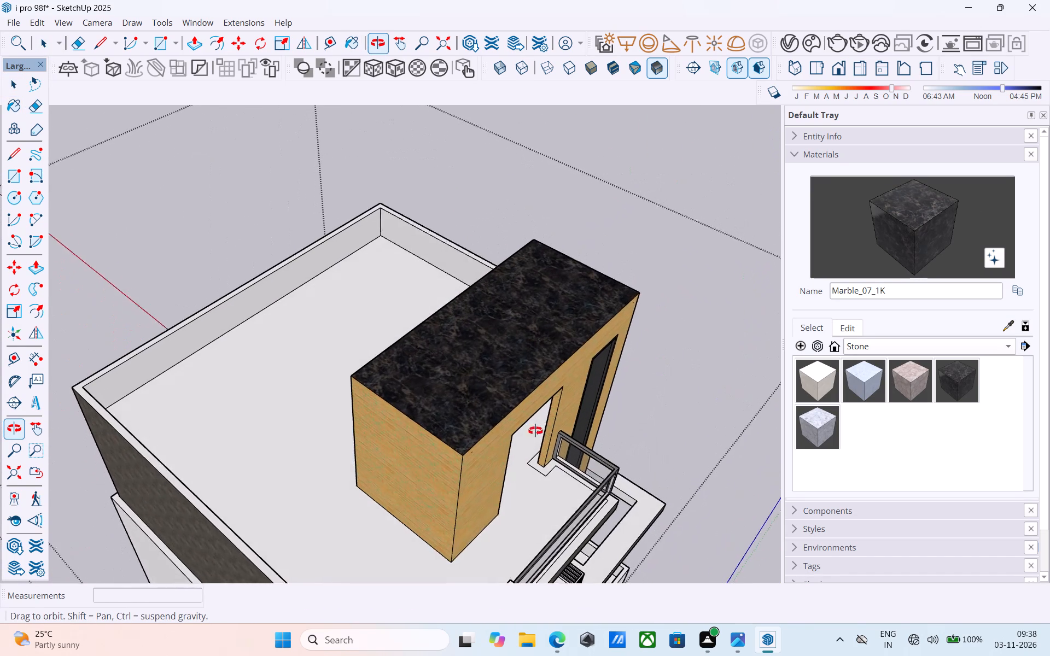
middle_drag(535, 431, 537, 429)
scroll(468, 448, up, 18)
middle_drag(449, 406, 400, 477)
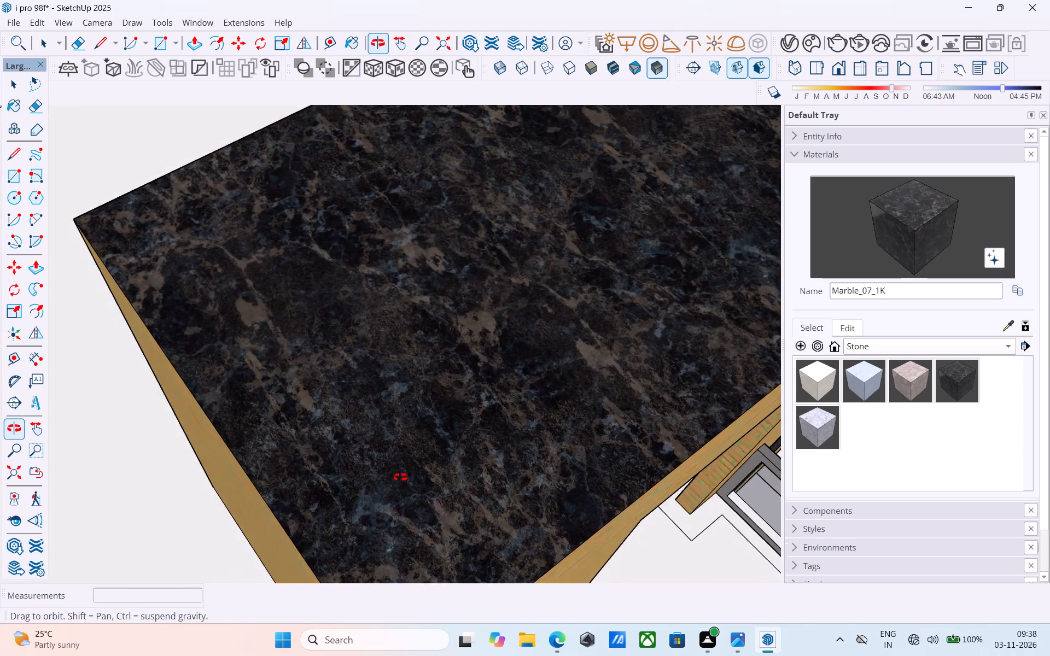
middle_drag(400, 477, 559, 332)
click(856, 344)
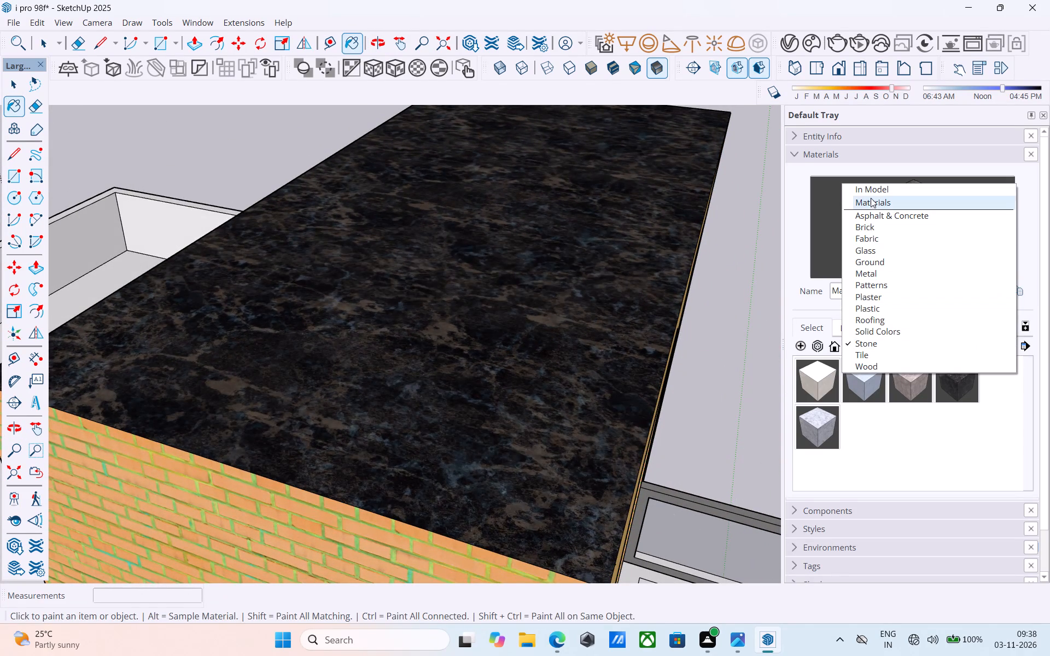
click(871, 187)
click(825, 423)
click(584, 401)
scroll(559, 415, down, 4)
middle_drag(550, 435, 395, 276)
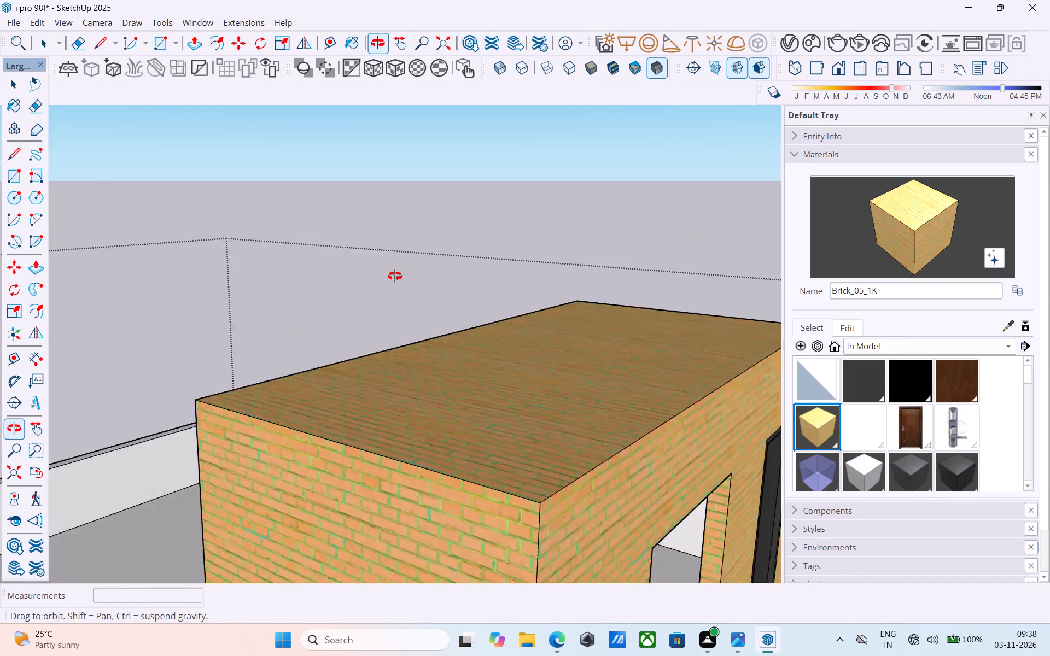
middle_drag(395, 276, 266, 266)
scroll(246, 274, down, 13)
middle_drag(402, 306, 160, 432)
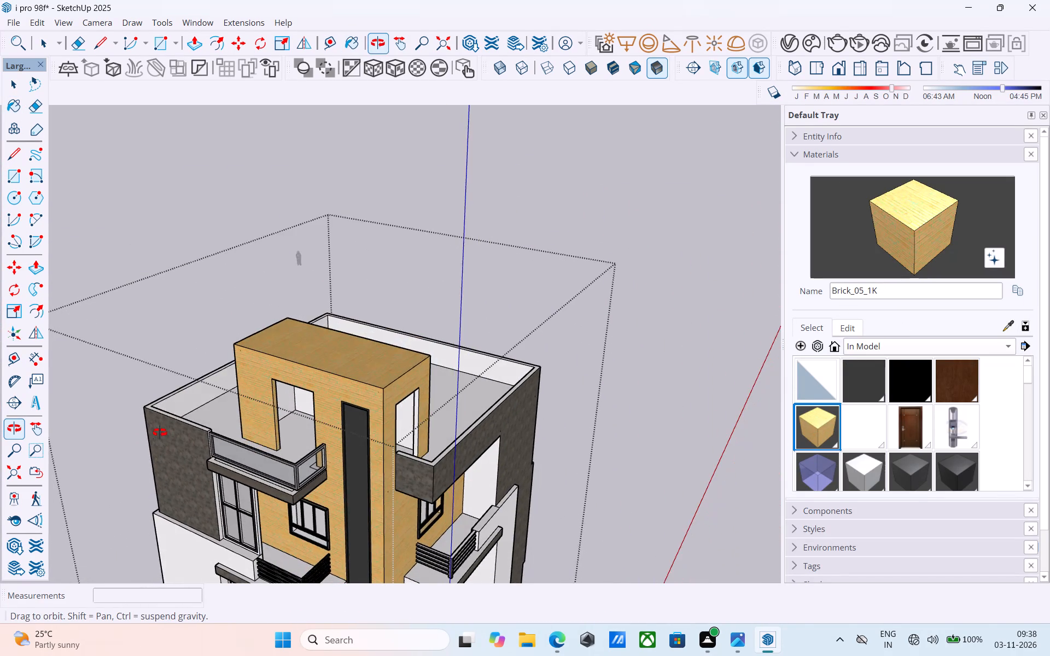
Paint the inner jamb and lintel faces of the rooftop block's side openings with Brick_05_1K.
middle_drag(160, 432, 158, 404)
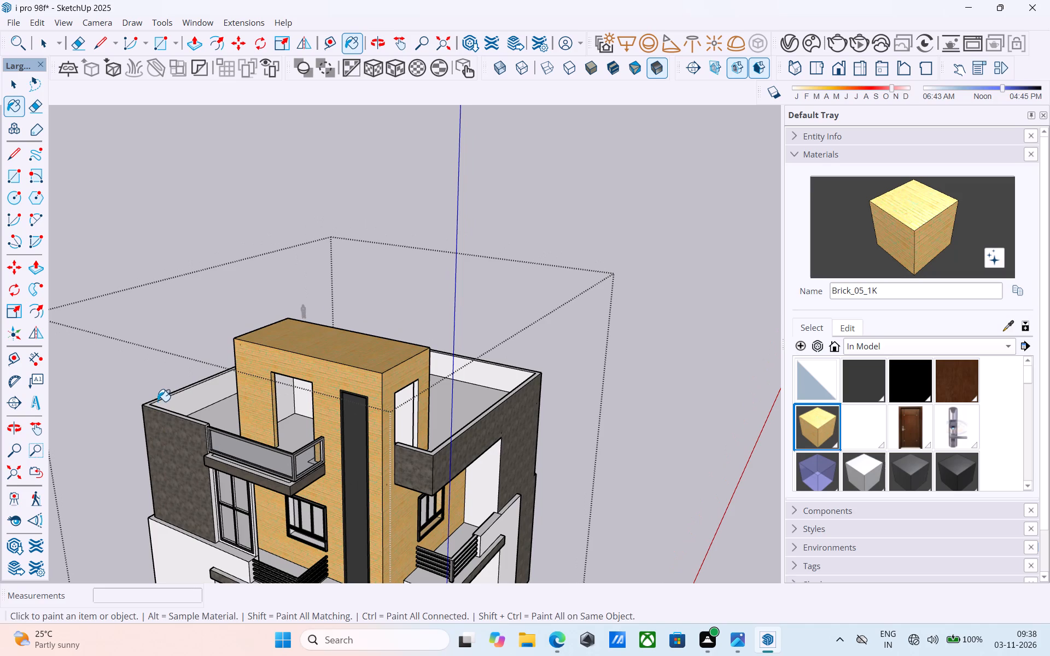
scroll(406, 440, up, 14)
click(434, 404)
scroll(441, 402, down, 3)
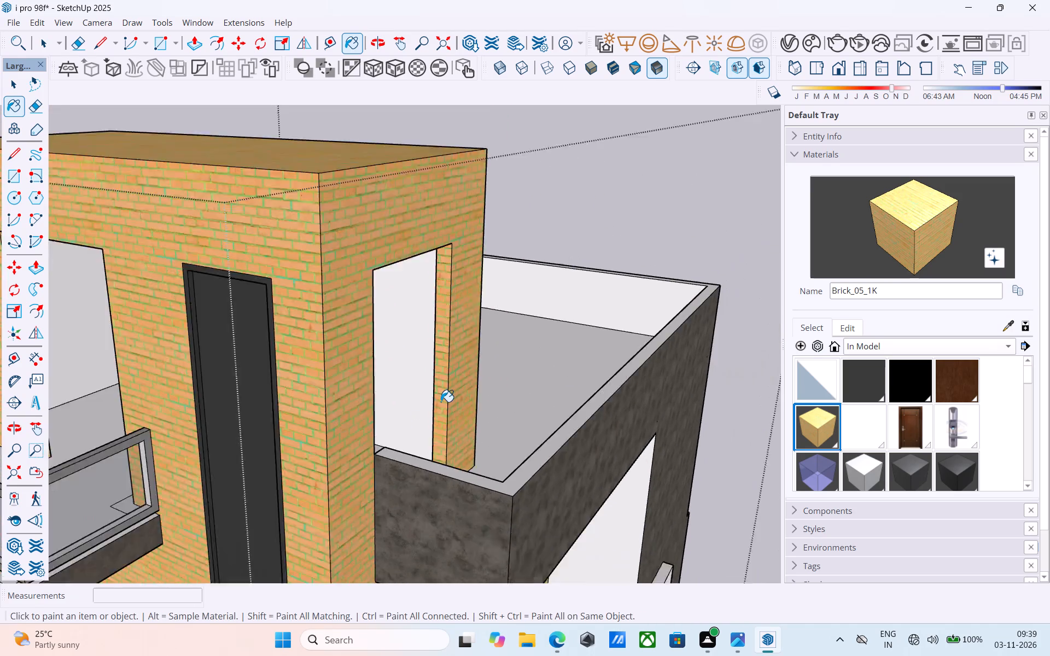
scroll(441, 402, down, 11)
middle_drag(444, 408, 77, 280)
scroll(124, 263, up, 9)
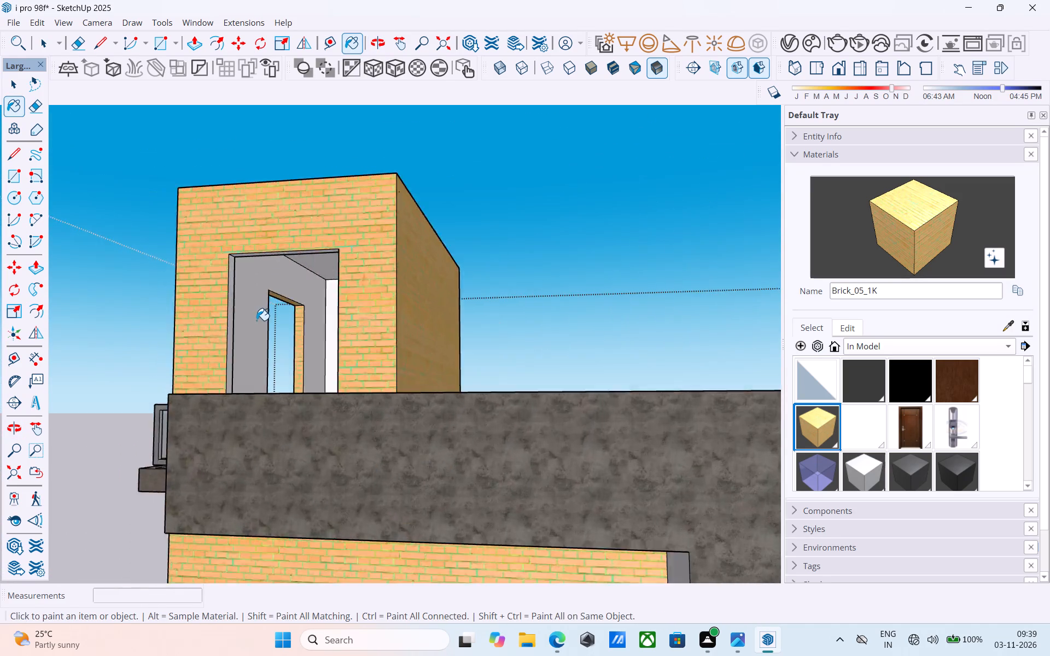
scroll(256, 320, up, 1)
middle_drag(252, 313, 208, 266)
scroll(201, 218, up, 14)
click(207, 207)
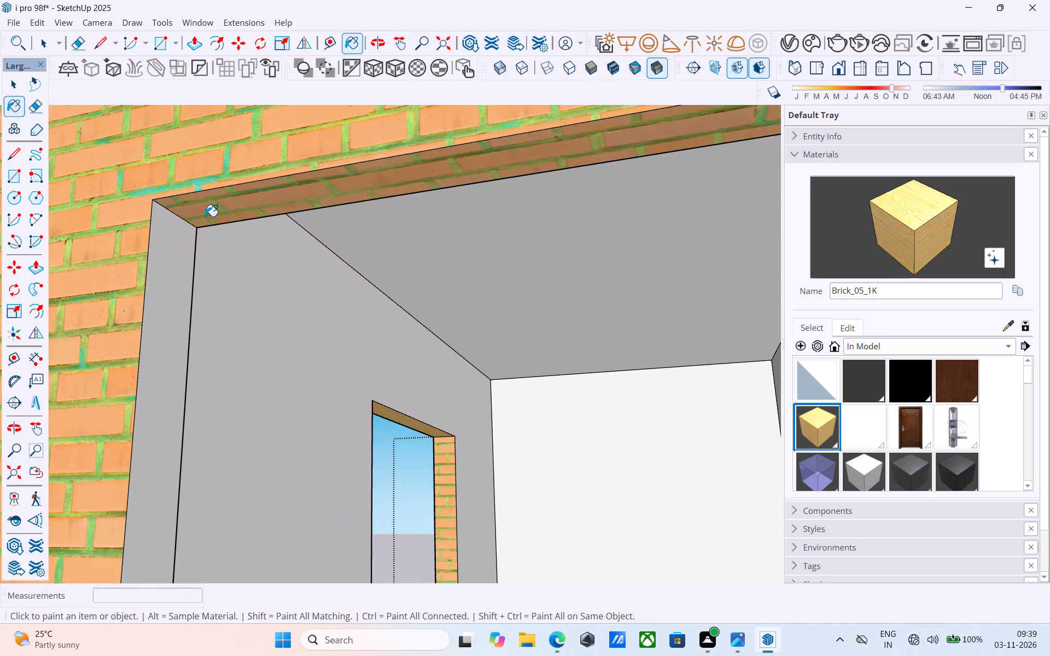
click(180, 253)
Save the model, purging its unused items.
scroll(180, 306, down, 11)
scroll(243, 380, down, 4)
middle_drag(258, 390, 502, 467)
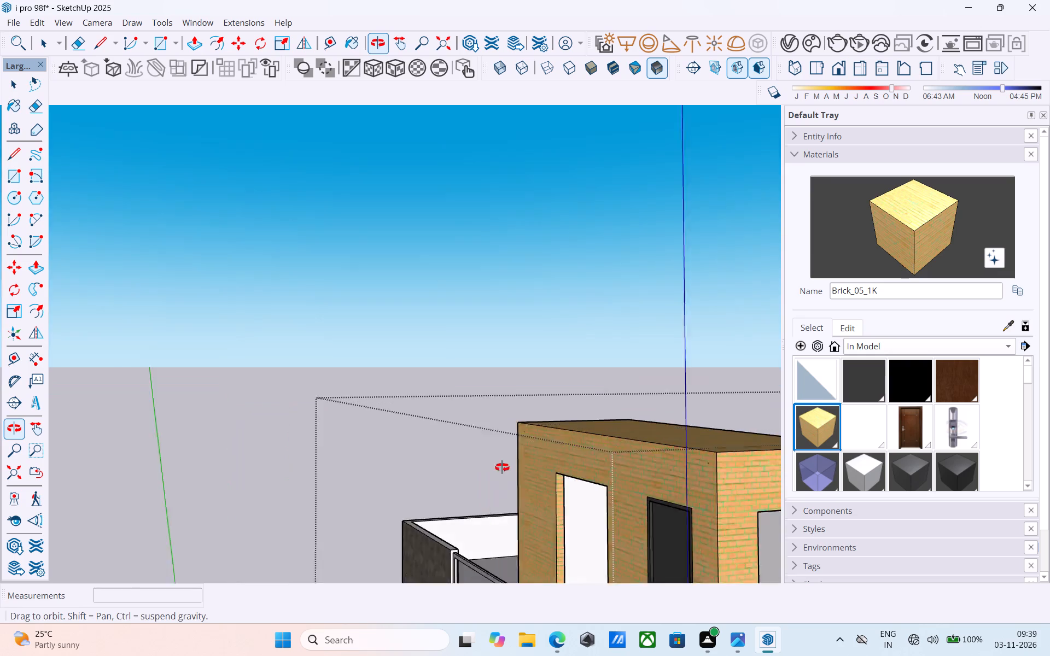
middle_drag(502, 467, 562, 476)
scroll(353, 393, down, 16)
middle_drag(350, 404, 407, 408)
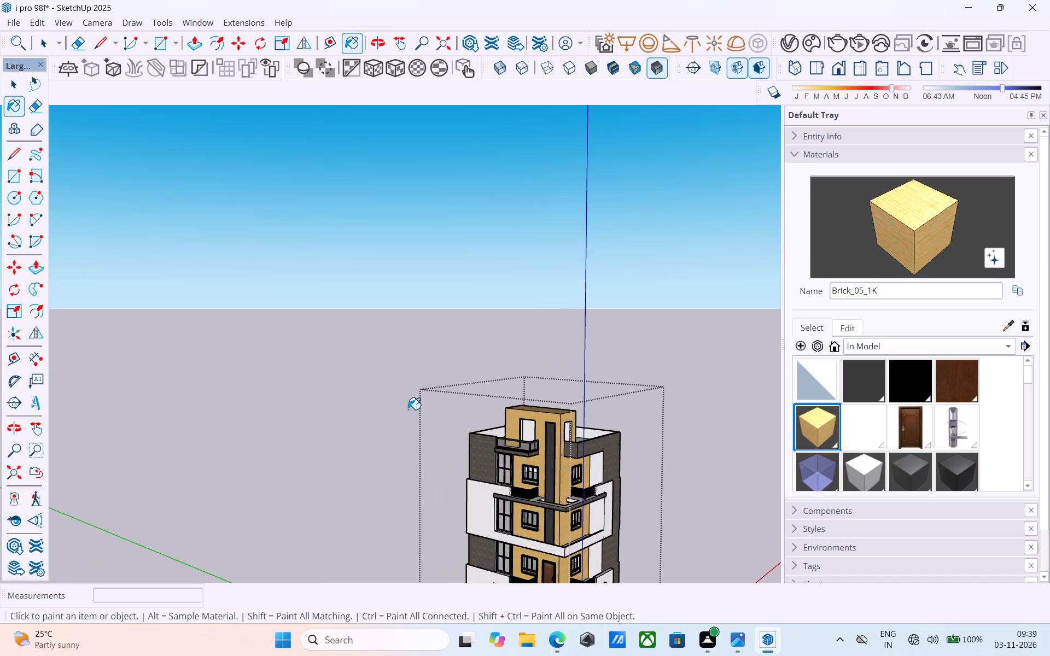
key(space)
key(ctrl+s)
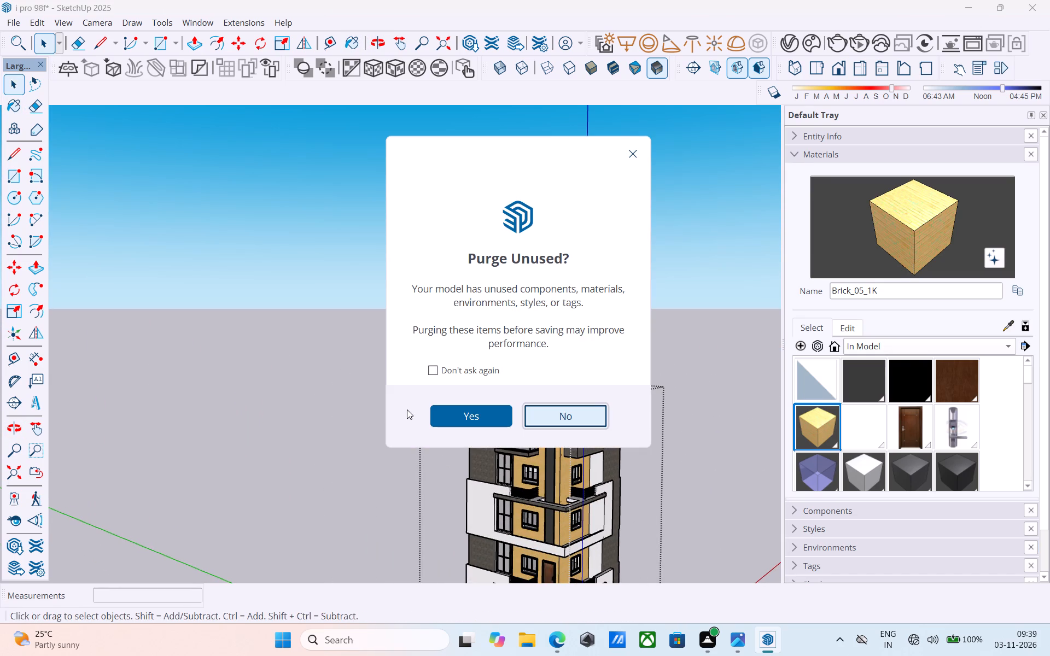
click(460, 415)
Draw a line across the top of the front boundary wall from the inner corner to its outer edge.
scroll(419, 387, down, 11)
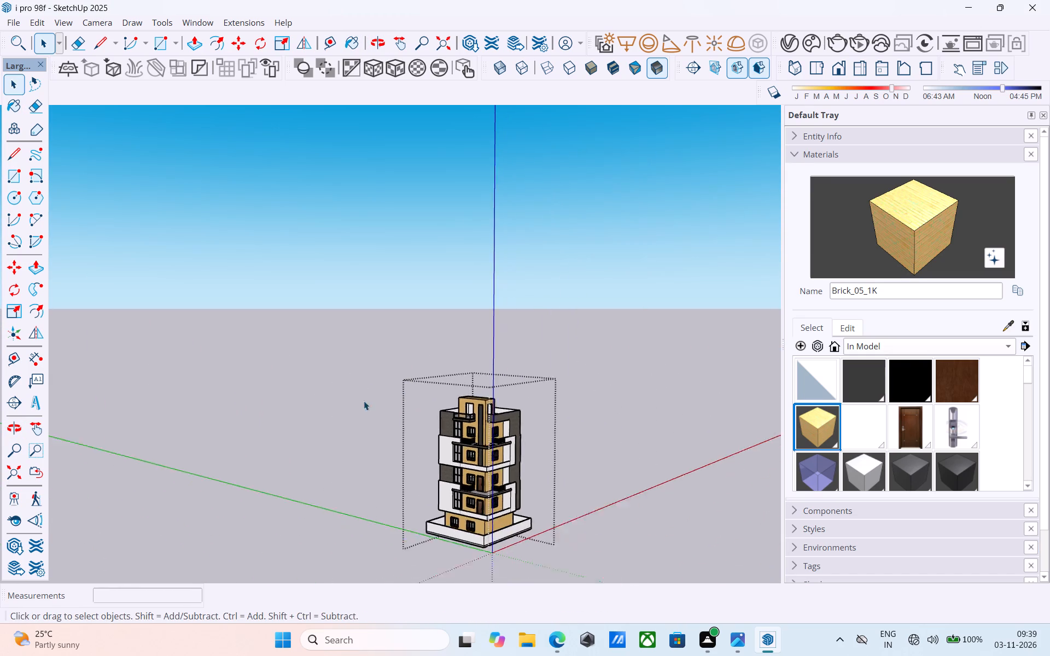
scroll(364, 401, down, 1)
middle_drag(431, 441, 515, 531)
scroll(523, 534, up, 7)
scroll(501, 530, up, 14)
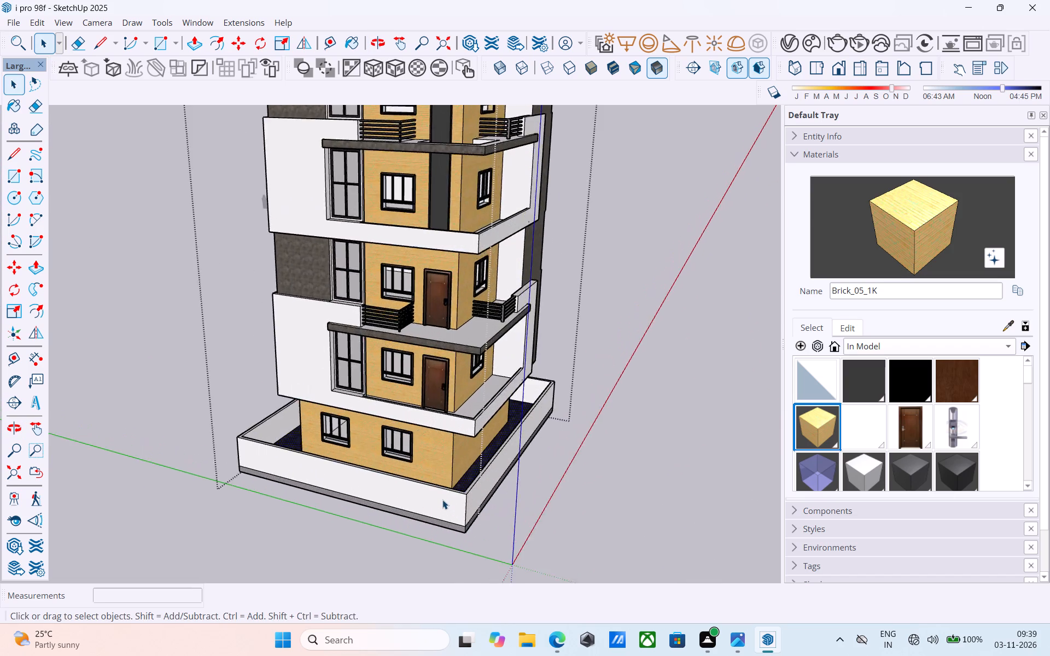
scroll(442, 500, up, 8)
middle_drag(440, 499, 539, 464)
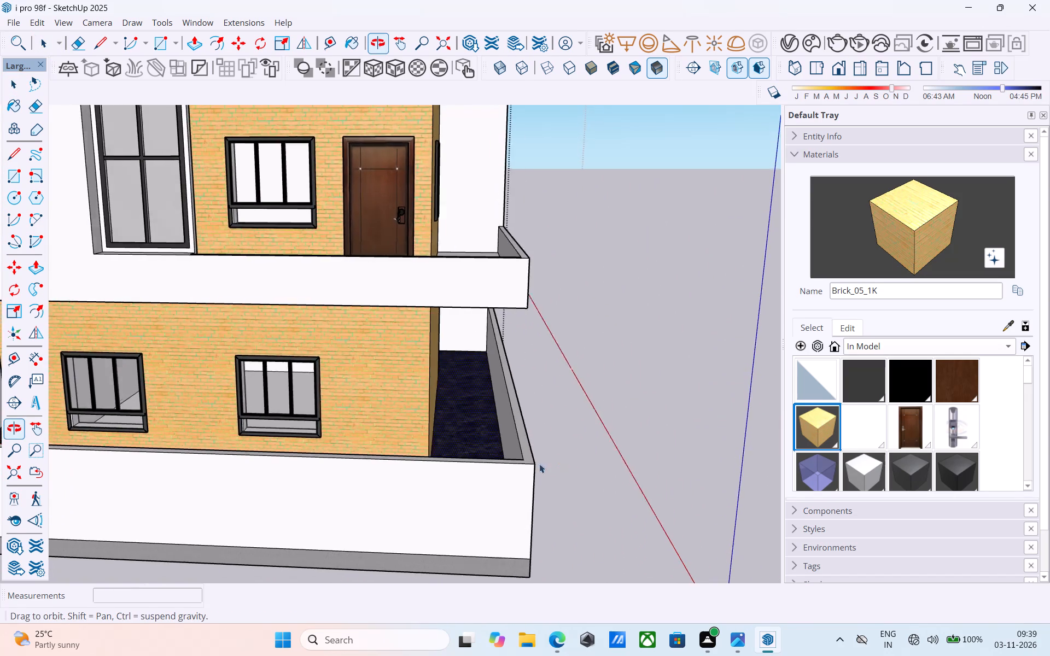
middle_drag(539, 464, 545, 465)
scroll(610, 442, down, 5)
middle_drag(568, 474, 550, 506)
scroll(490, 495, up, 9)
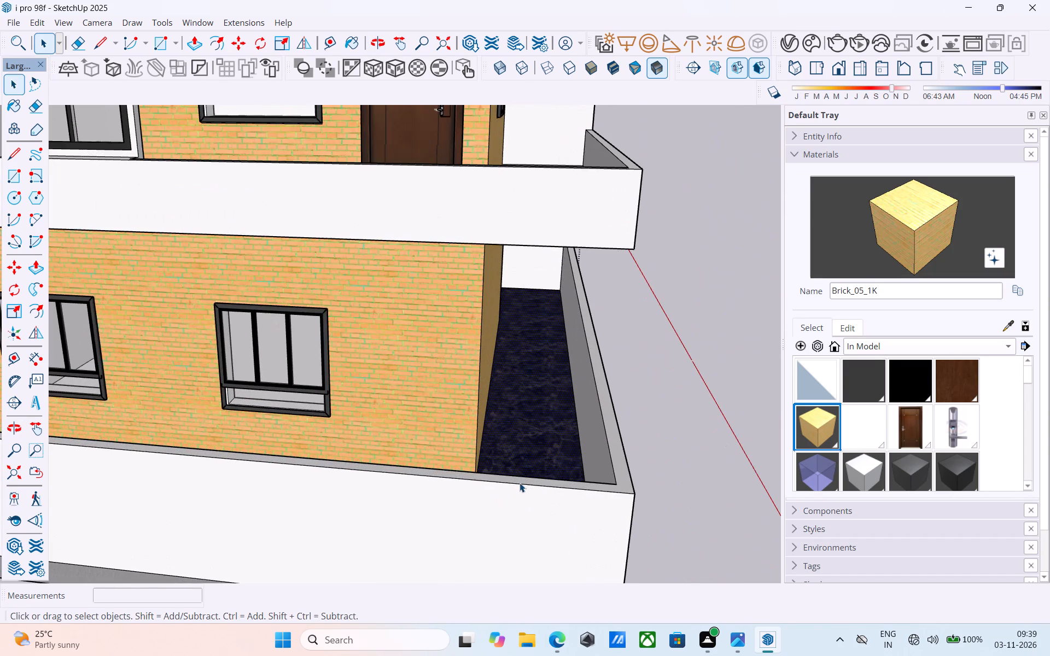
middle_drag(522, 488, 519, 496)
key(l)
scroll(581, 501, up, 5)
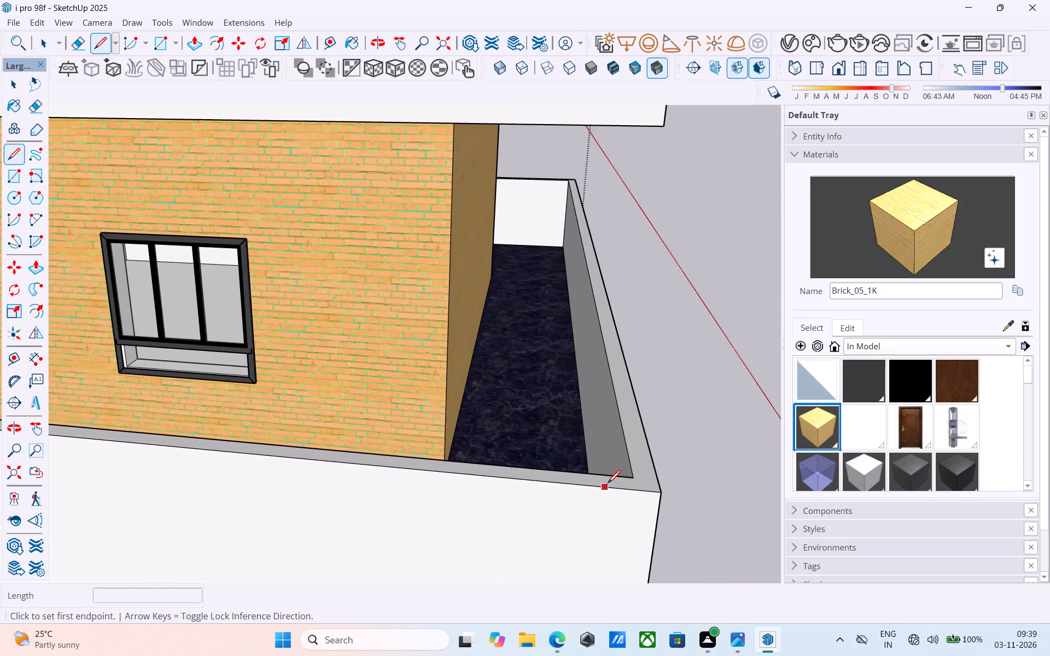
scroll(608, 484, up, 1)
click(643, 475)
key(l)
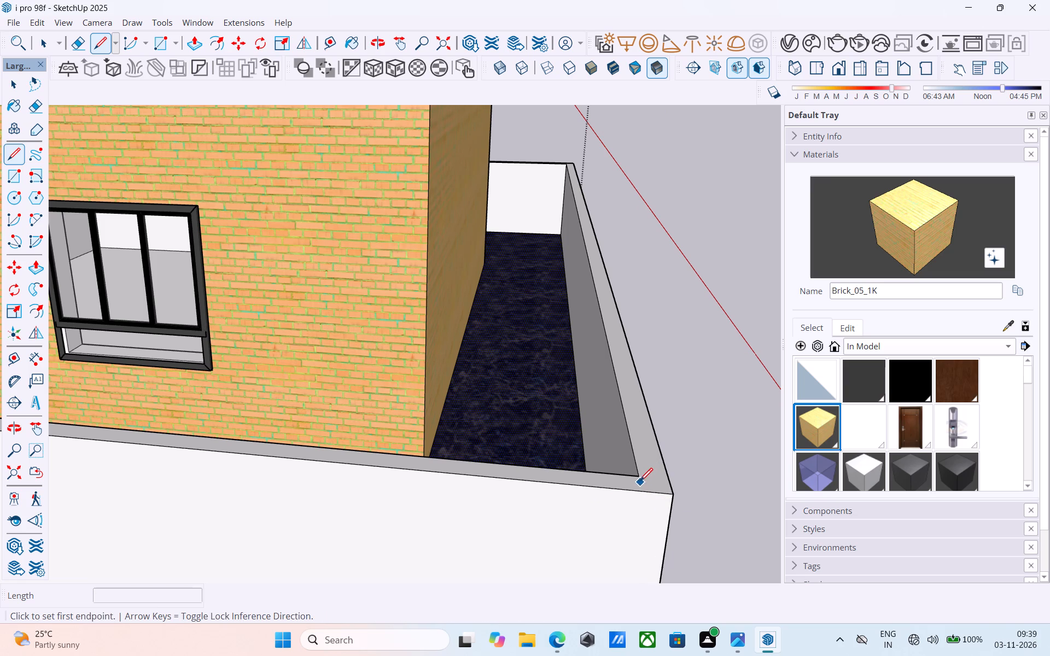
click(640, 479)
click(645, 497)
key(space)
Copy the line at the wall corner 2' along the top of the front boundary wall.
scroll(645, 495, up, 6)
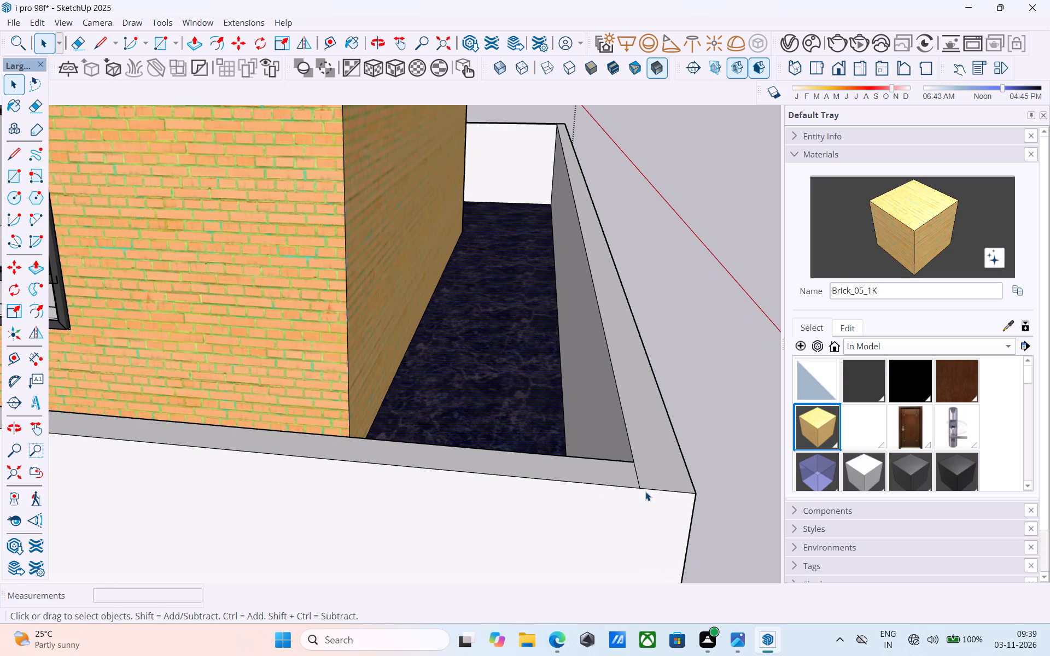
click(637, 484)
key(m)
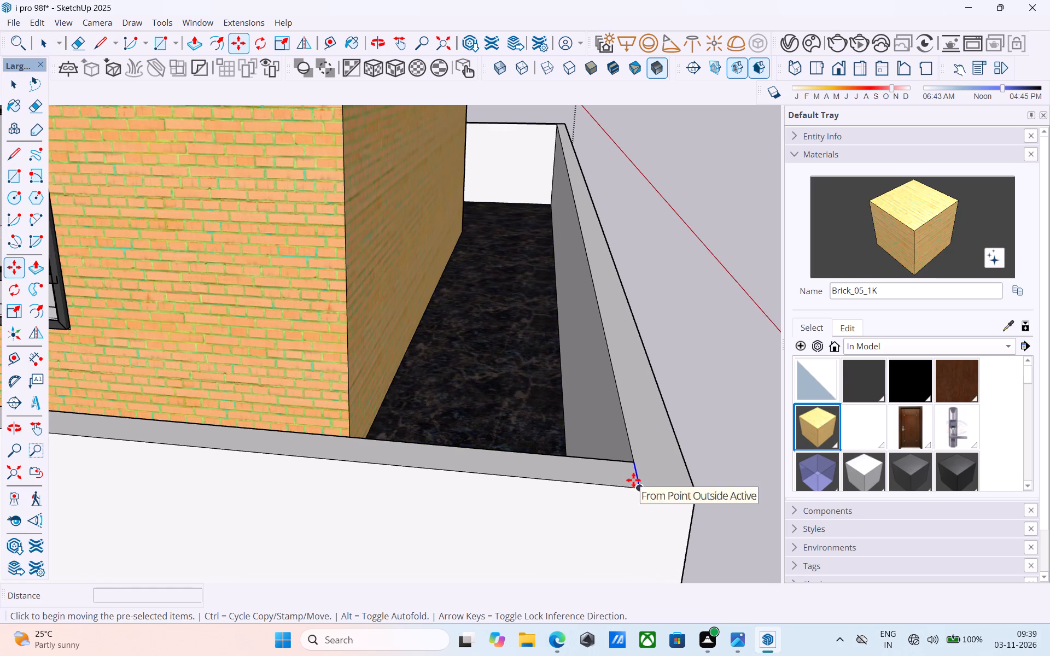
click(640, 491)
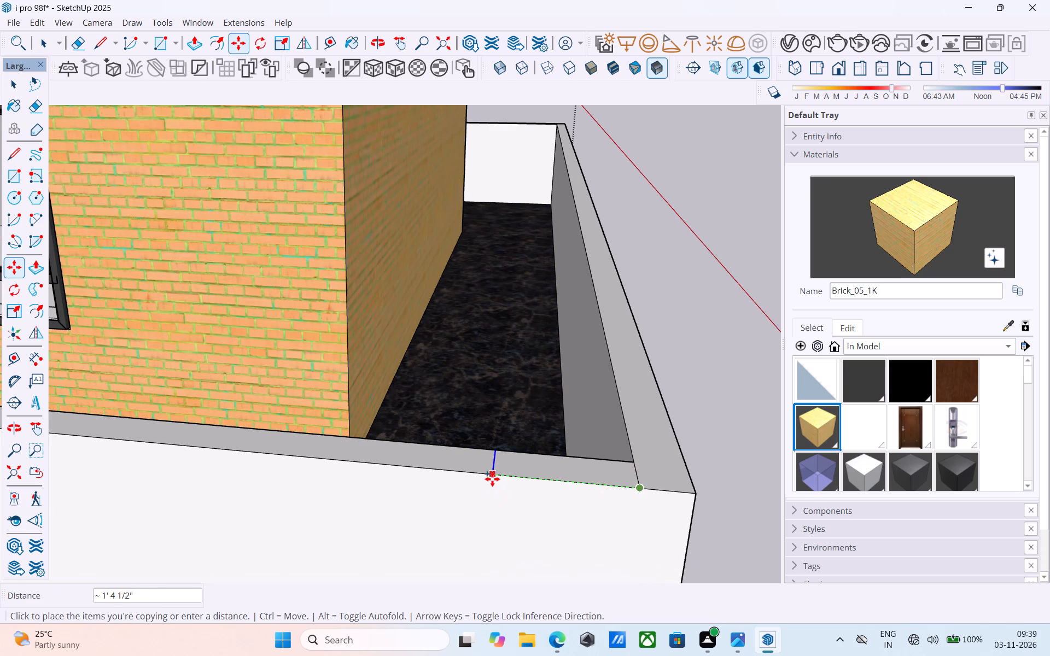
text(2')
key(Return)
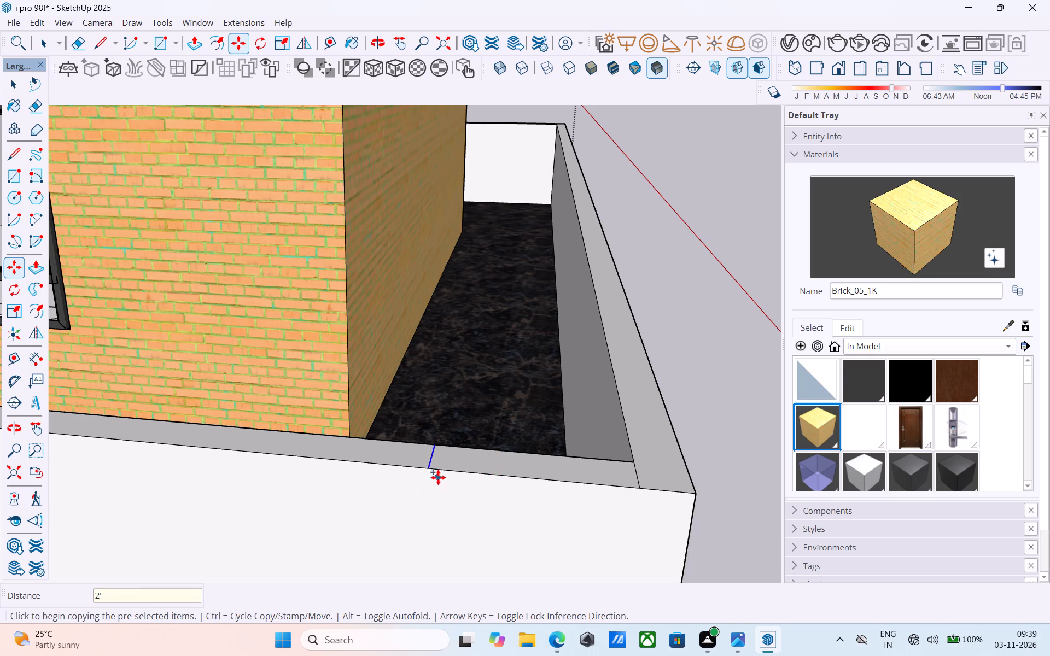
Copy the offset line a further 10' along the top of the front boundary wall.
click(430, 472)
scroll(336, 473, down, 2)
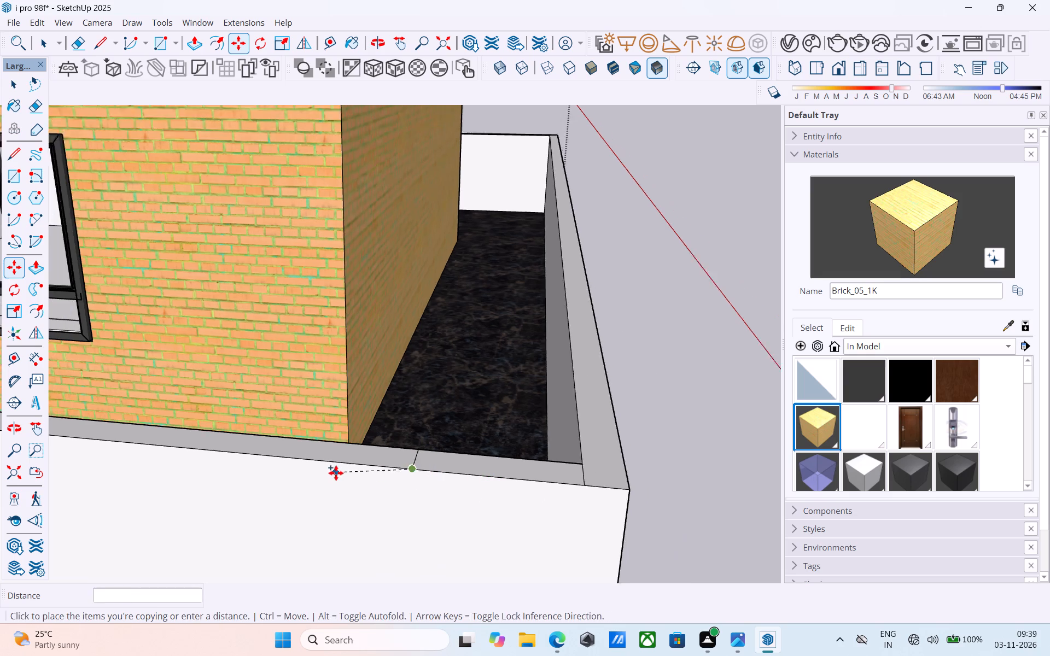
scroll(336, 473, down, 3)
middle_drag(336, 473, 675, 462)
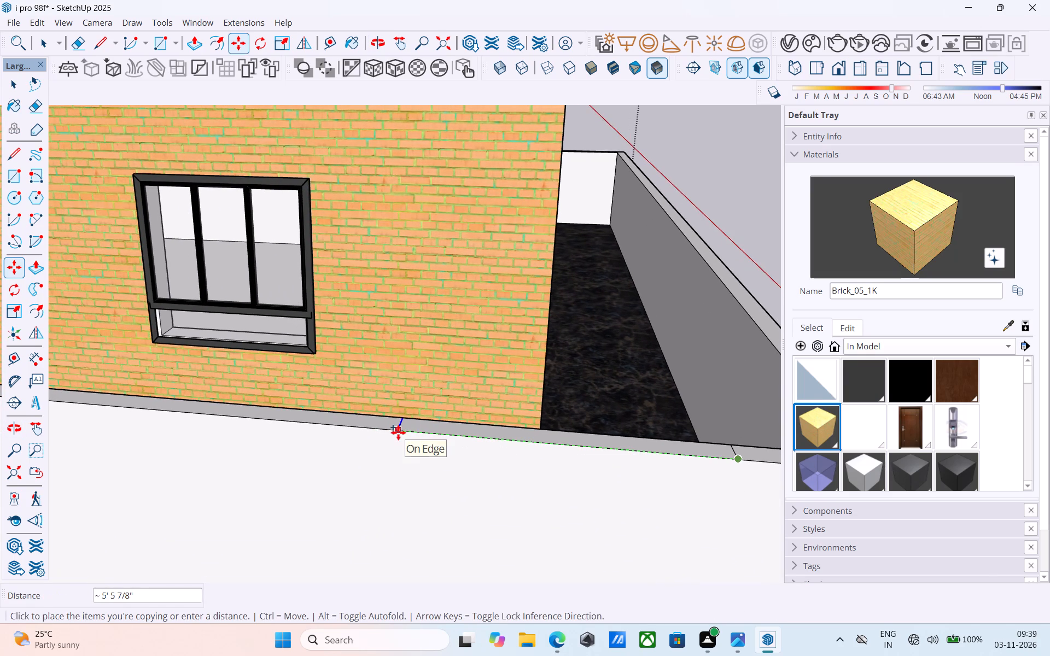
text(10')
key(Return)
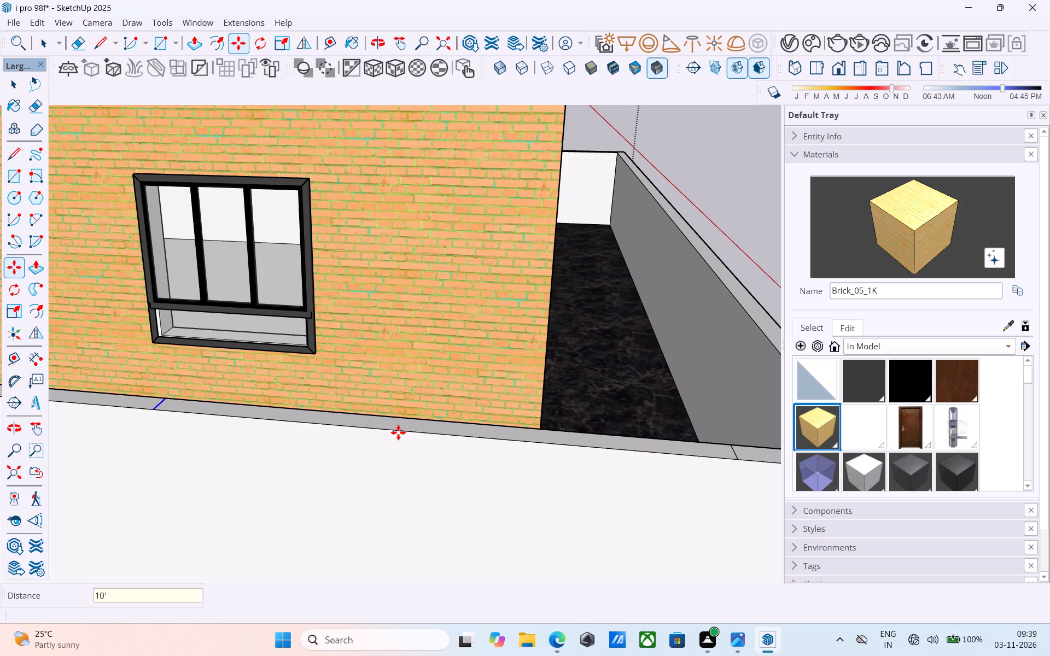
key(space)
Push the 10' top segment of the front boundary wall down to the grey base, cutting an opening.
scroll(355, 393, down, 13)
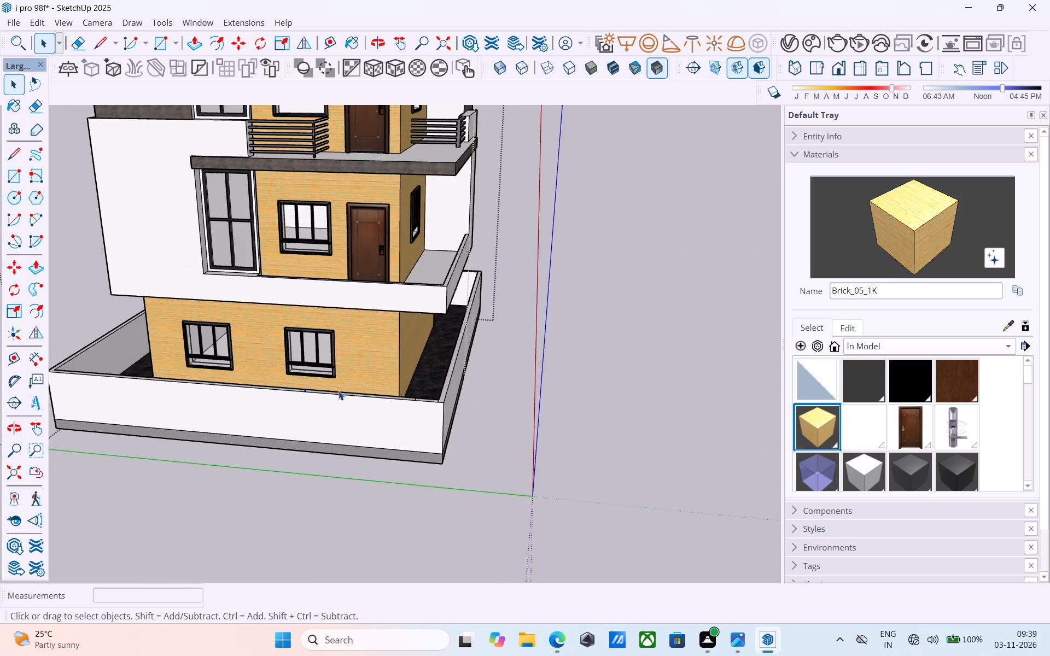
middle_drag(344, 402, 358, 452)
scroll(361, 466, up, 8)
click(346, 402)
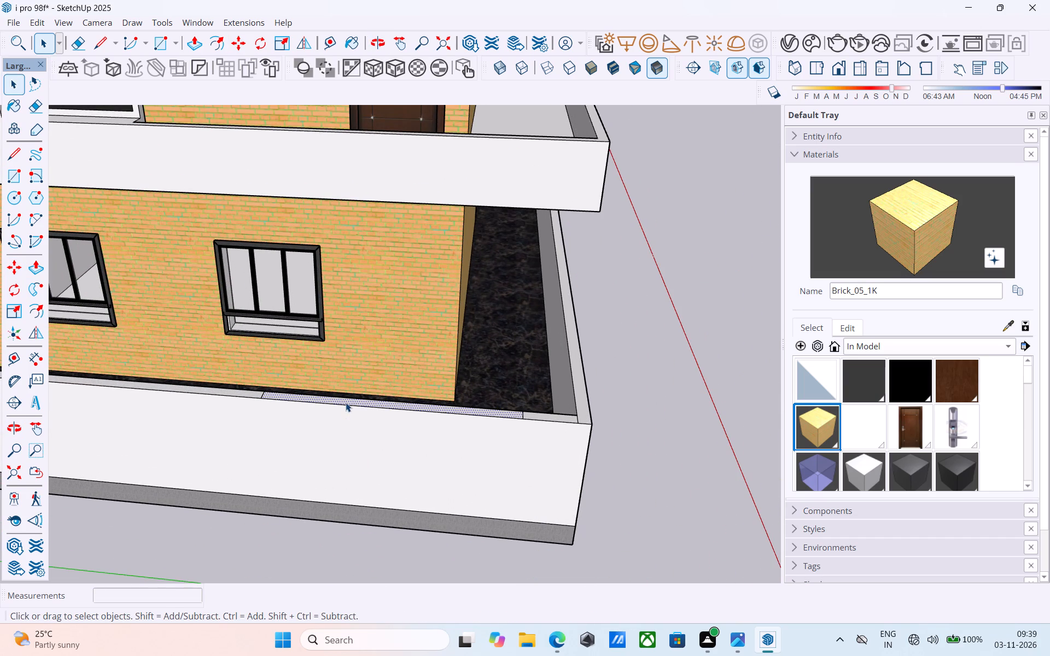
key(p)
click(346, 402)
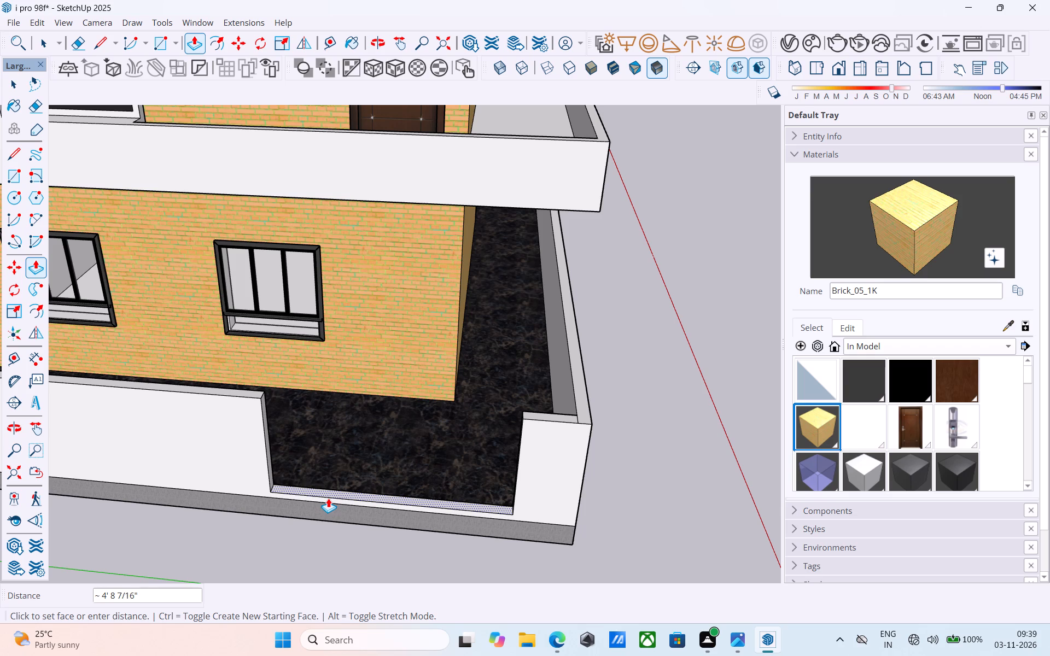
click(326, 505)
key(space)
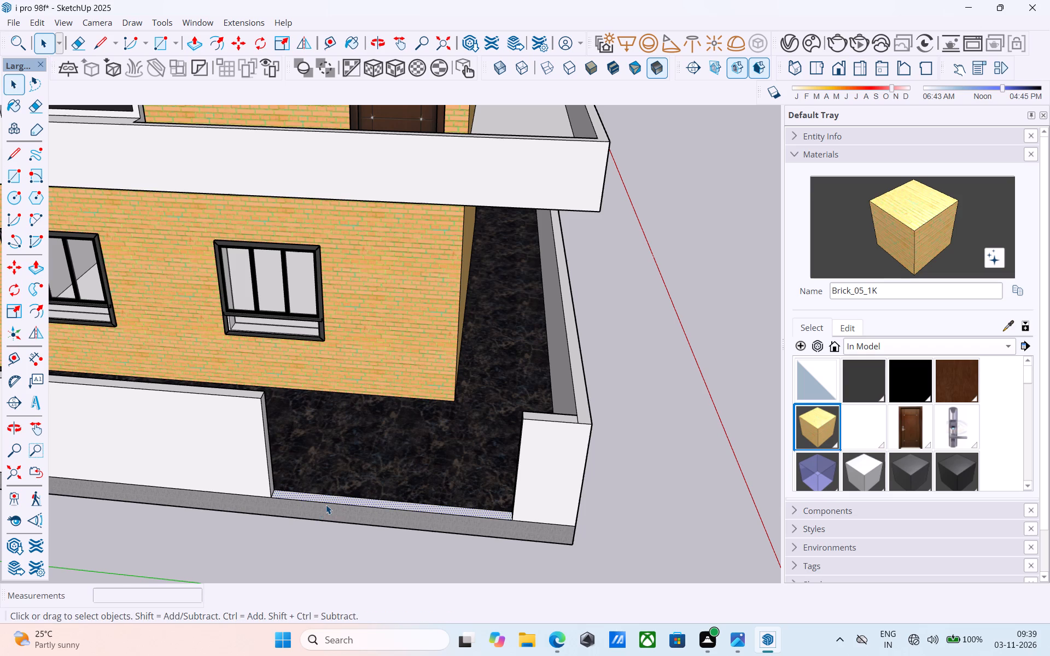
Copy the opening's vertical edge on the long front wall section 1' away from the opening, after first trying 1.5'.
scroll(326, 500, down, 5)
middle_drag(326, 500, 380, 405)
scroll(333, 443, down, 10)
middle_drag(296, 438, 298, 423)
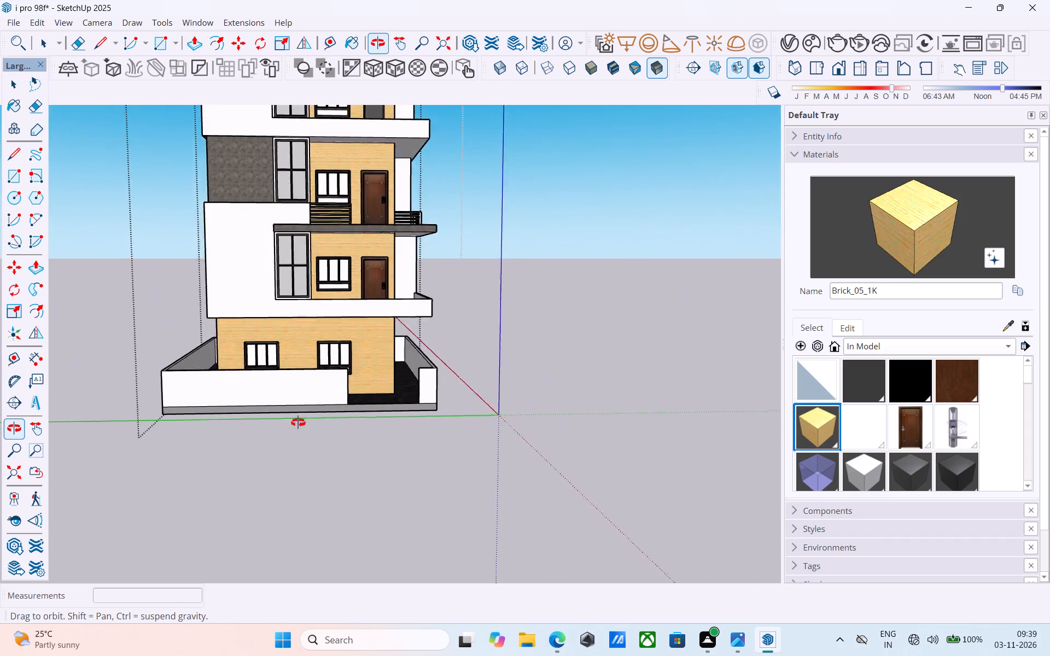
middle_drag(298, 423, 208, 448)
scroll(200, 443, down, 10)
middle_drag(217, 444, 243, 421)
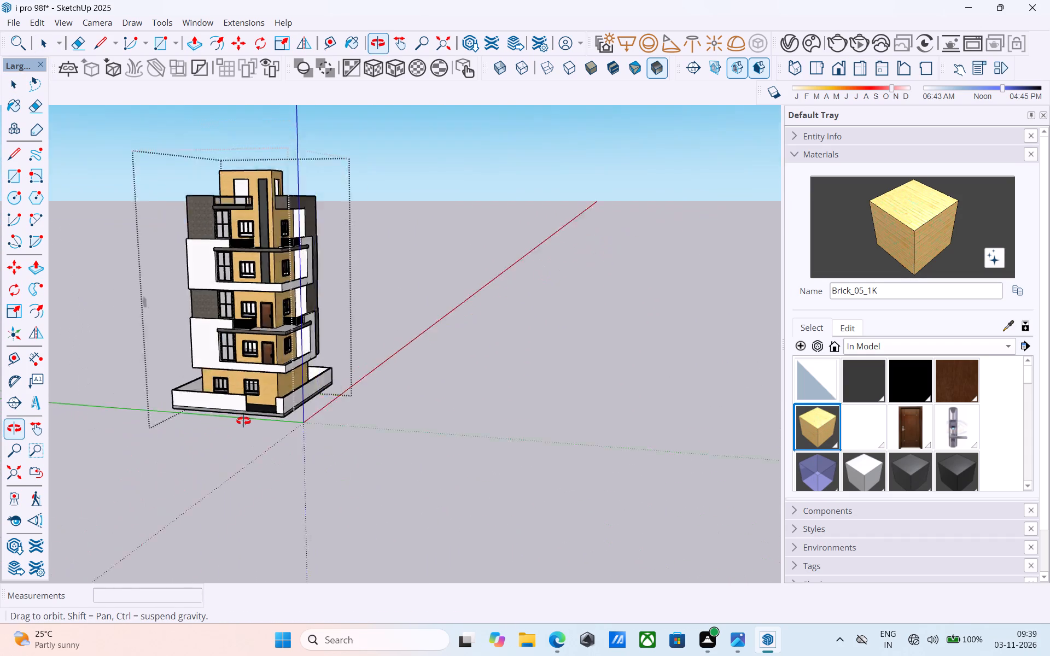
middle_drag(243, 421, 238, 418)
scroll(317, 410, up, 5)
scroll(219, 374, up, 7)
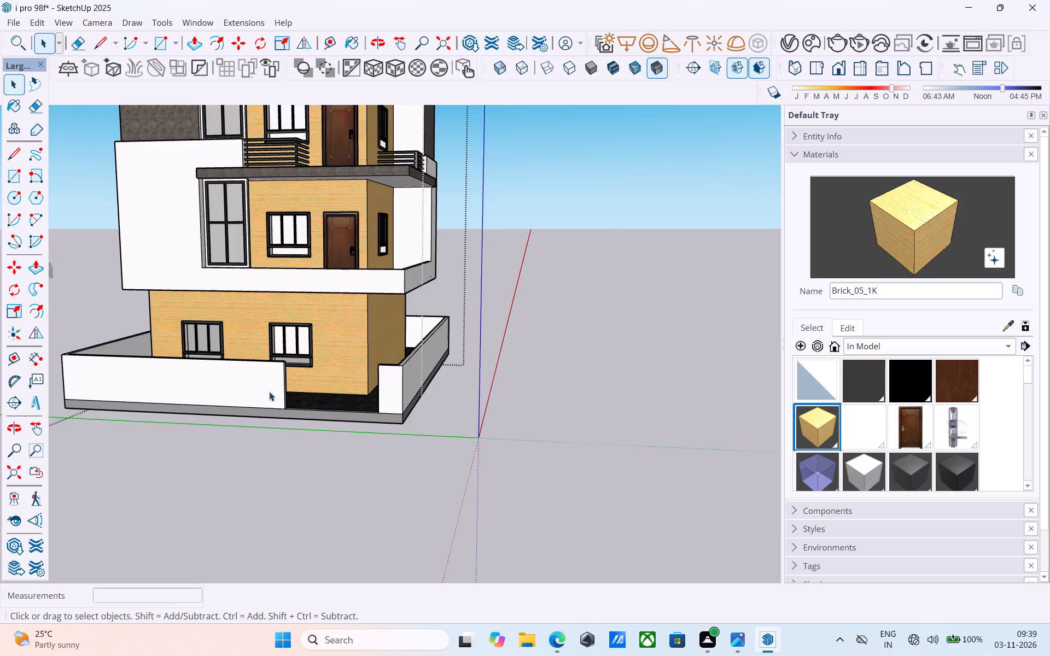
scroll(269, 391, up, 3)
middle_drag(309, 419, 349, 456)
scroll(354, 441, up, 14)
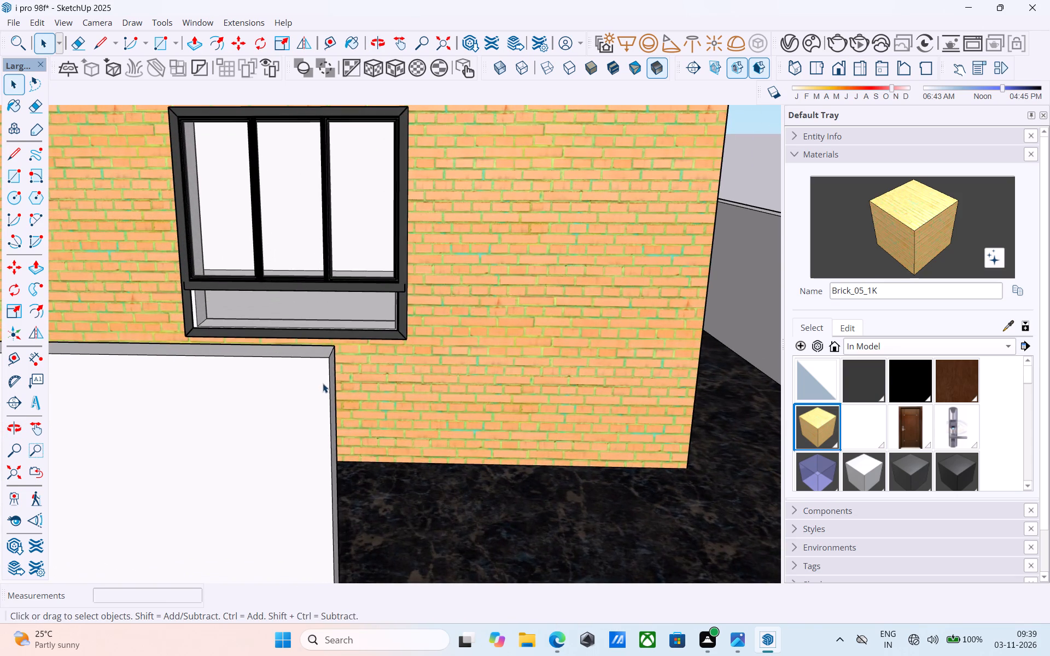
click(330, 372)
key(m)
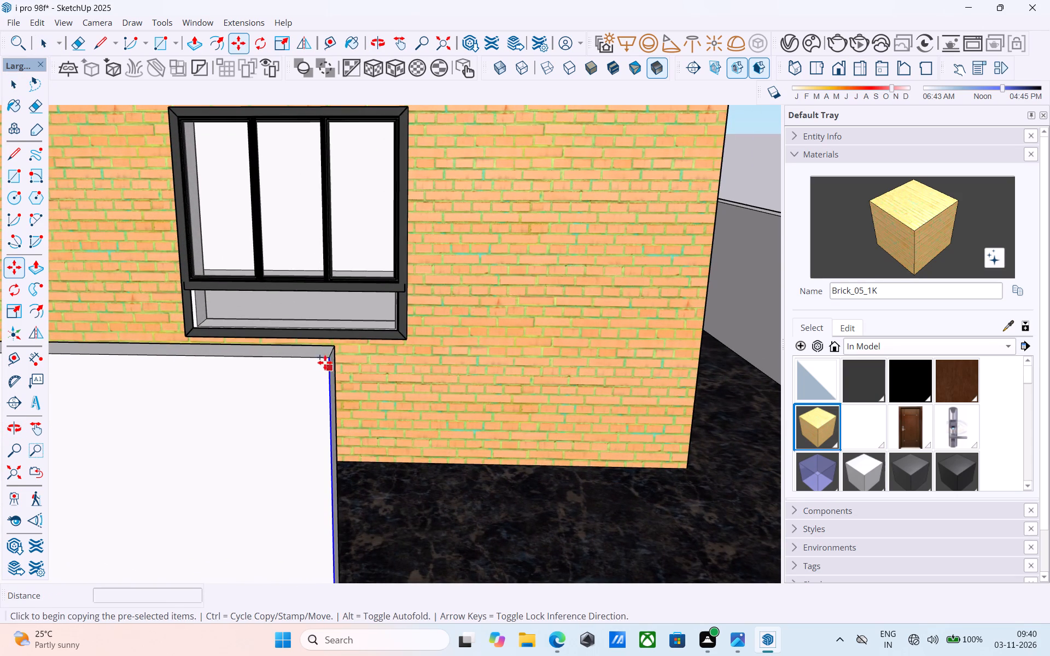
click(326, 361)
text(1.5')
key(Return)
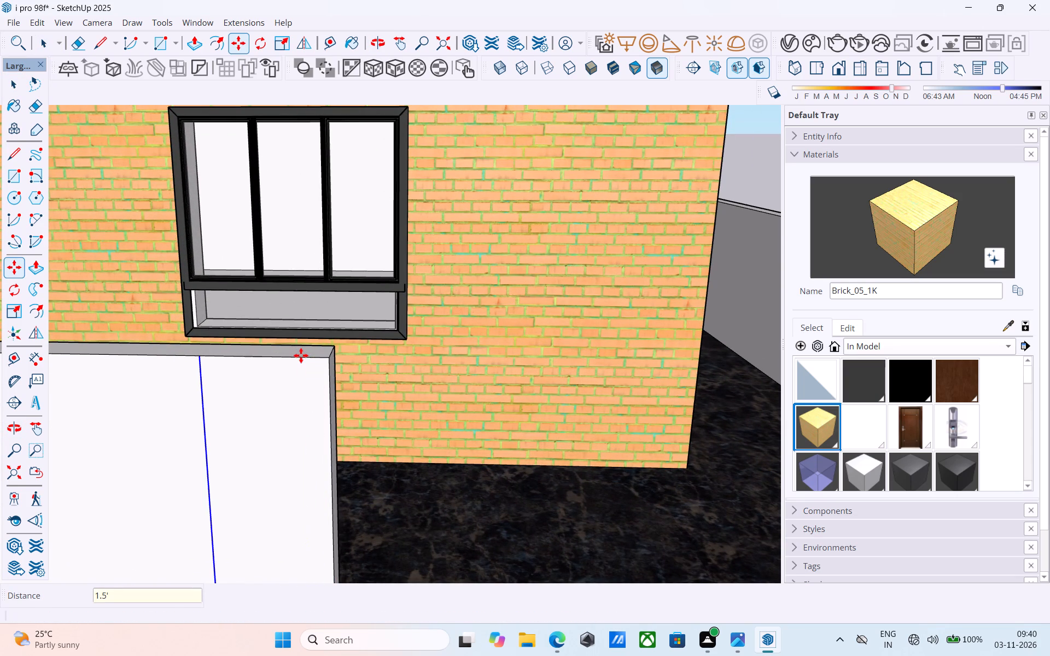
text(1')
key(Return)
key(space)
scroll(307, 359, down, 8)
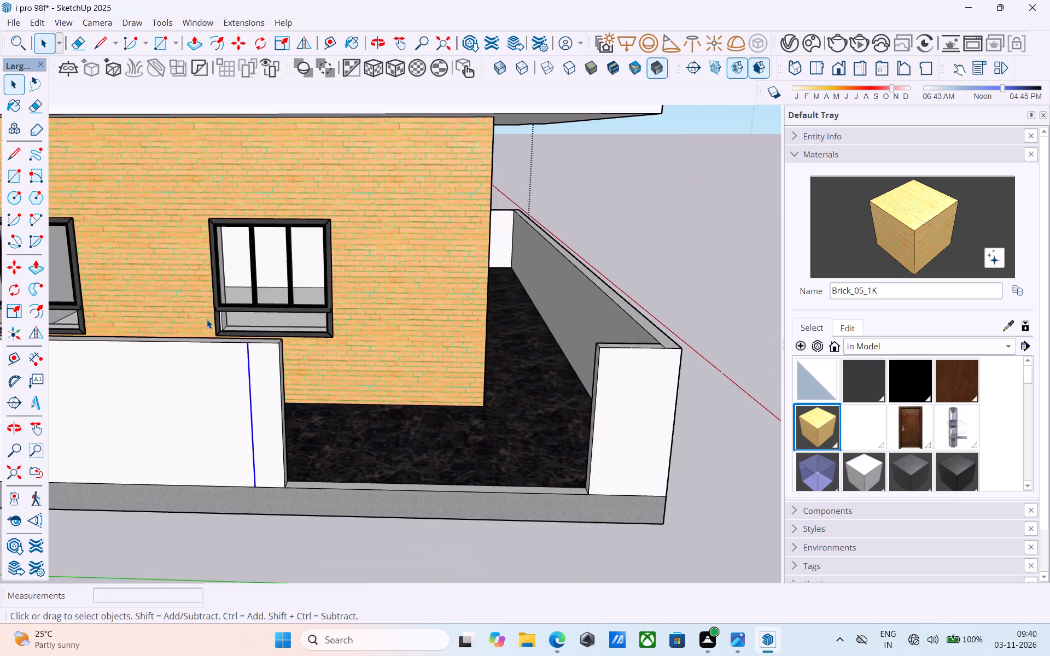
Copy the opening's vertical edge on the short corner wall section 1' toward the corner.
scroll(207, 319, down, 7)
middle_drag(336, 335, 354, 352)
scroll(453, 386, up, 6)
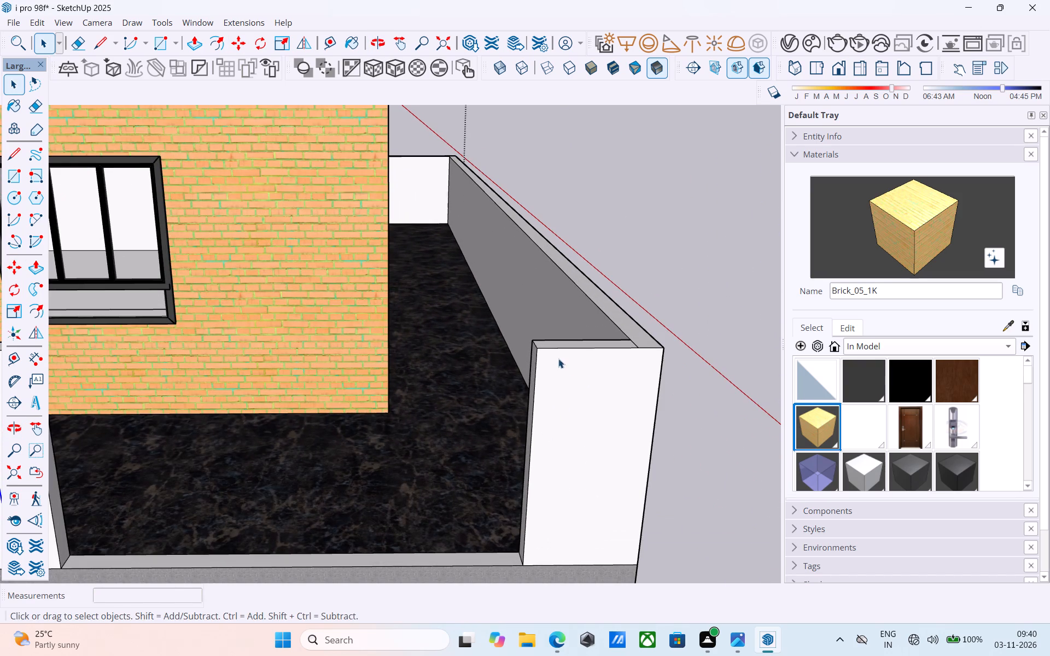
click(536, 356)
key(m)
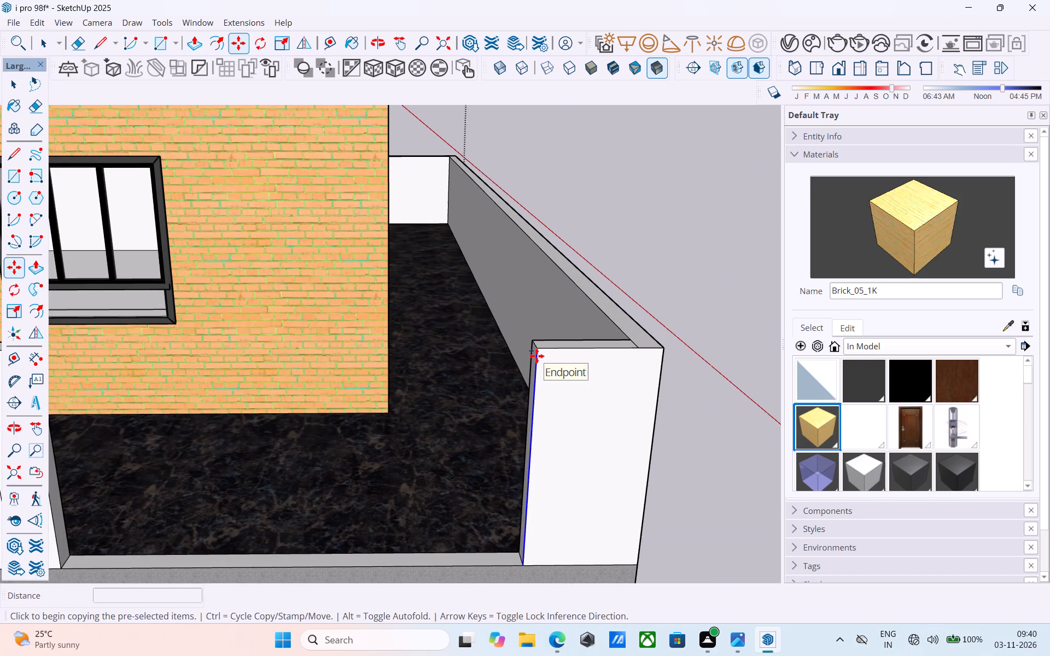
click(537, 350)
click(593, 350)
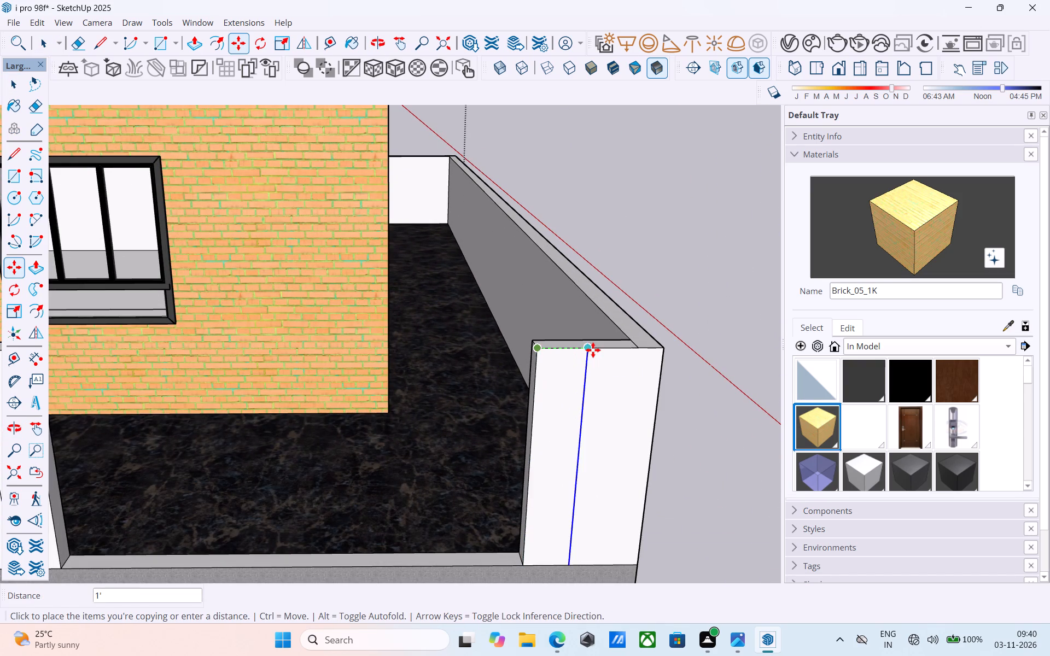
scroll(588, 365, down, 10)
key(space)
Pull the 1' strips on both sides of the front wall opening outward 6" to form gate pillars.
scroll(586, 381, up, 4)
click(576, 386)
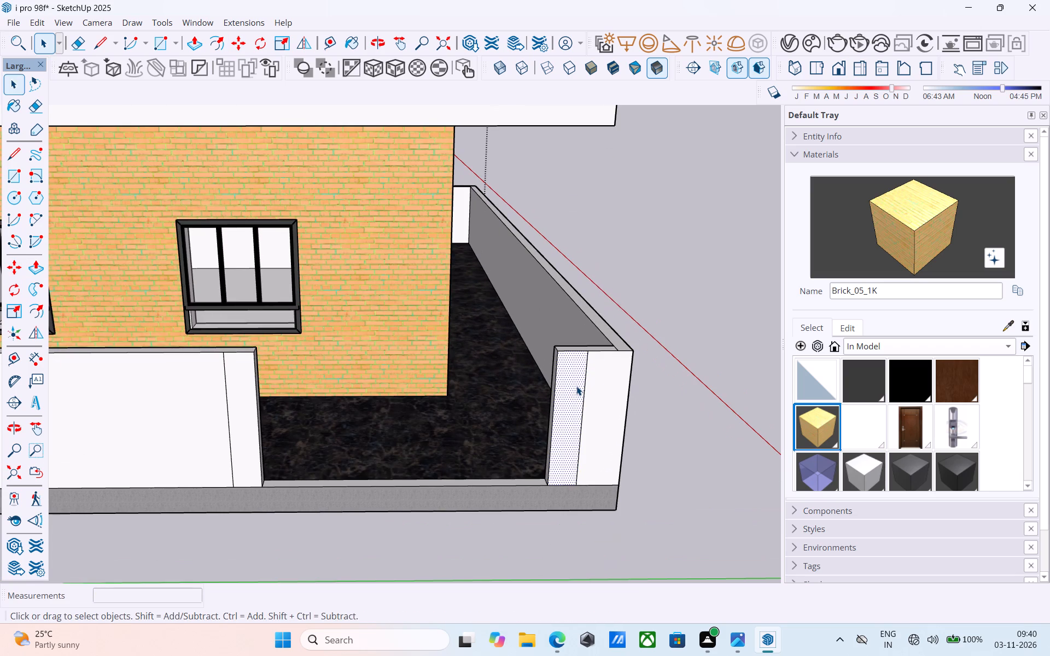
key(p)
click(576, 386)
text(6")
key(Return)
double_click(243, 399)
Draw a 6" line across the wall top behind each gate pillar, separating the pillar tops from the wall.
scroll(243, 399, down, 1)
middle_drag(243, 398, 237, 415)
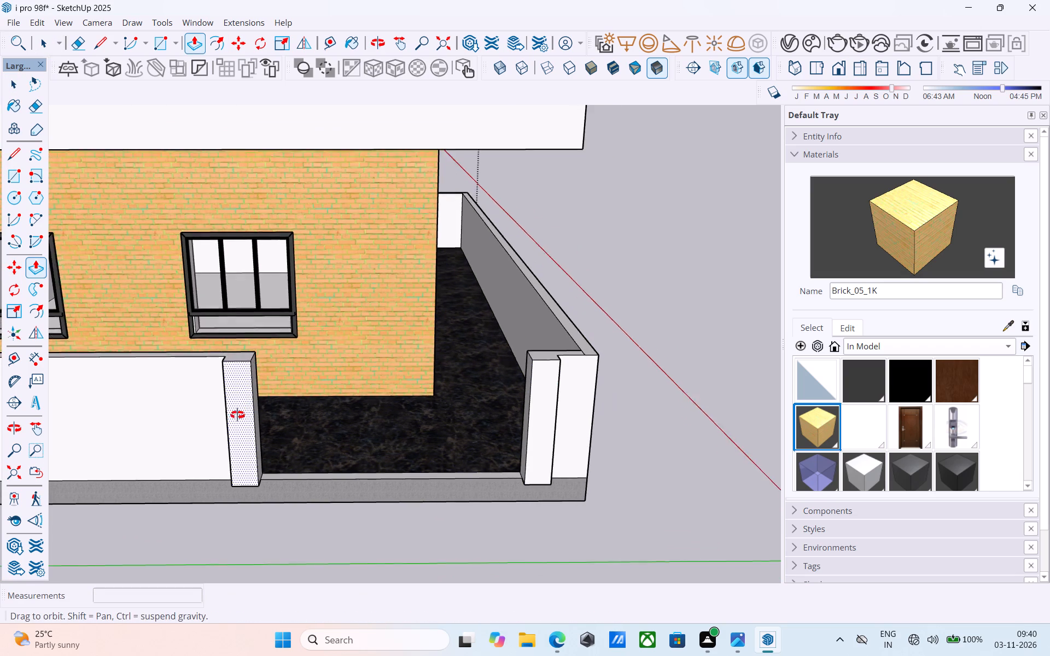
middle_drag(237, 415, 221, 483)
key(space)
key(l)
scroll(219, 351, up, 9)
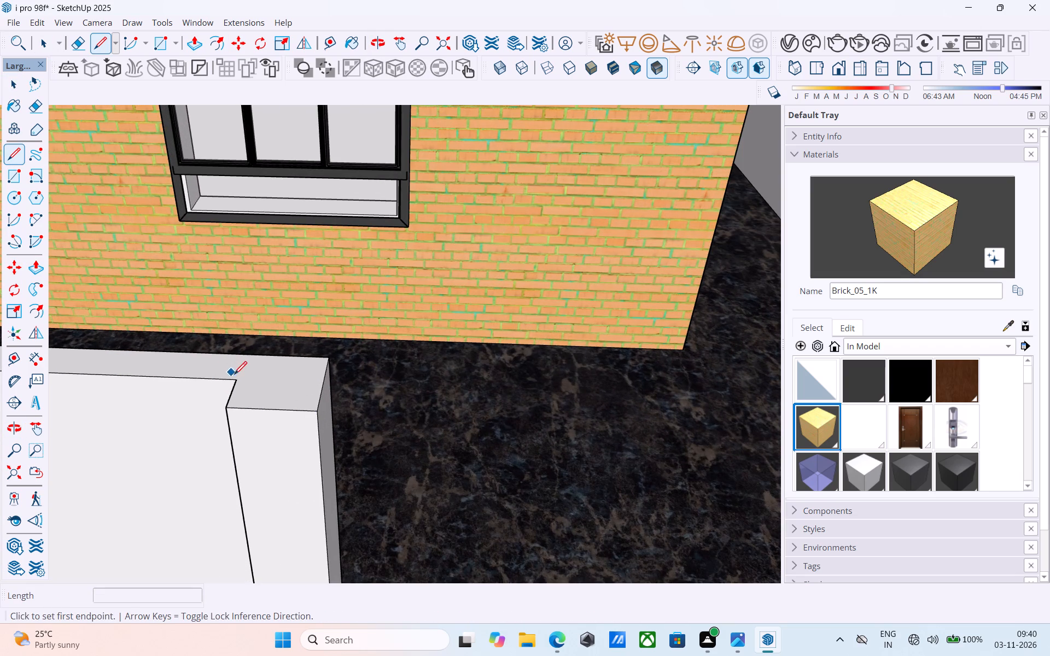
click(238, 380)
click(249, 354)
scroll(230, 350, down, 11)
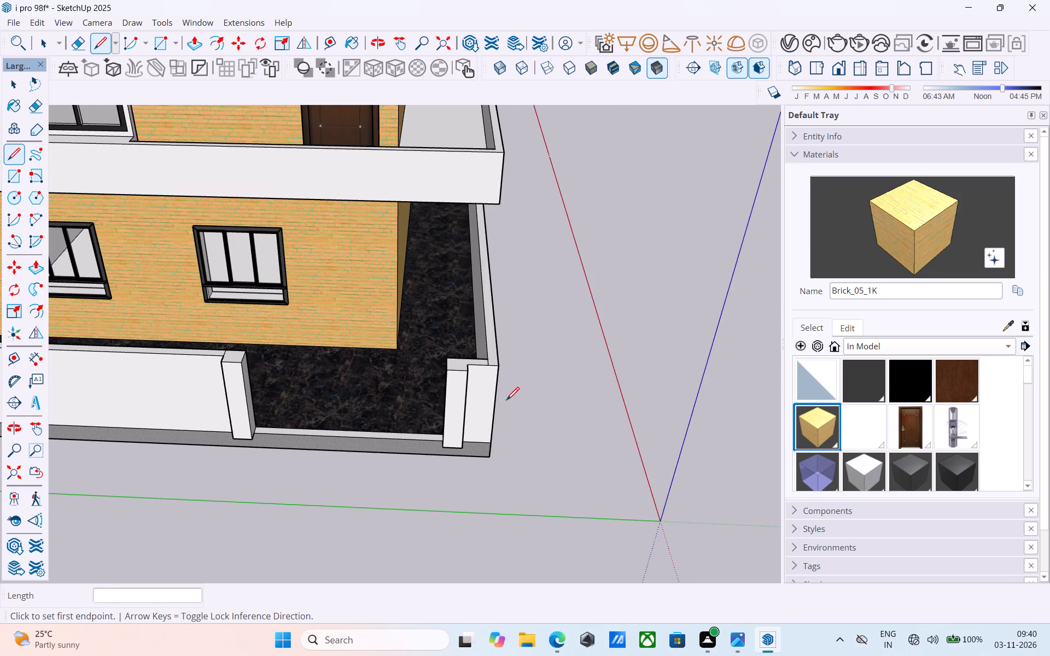
scroll(481, 367, up, 12)
click(460, 348)
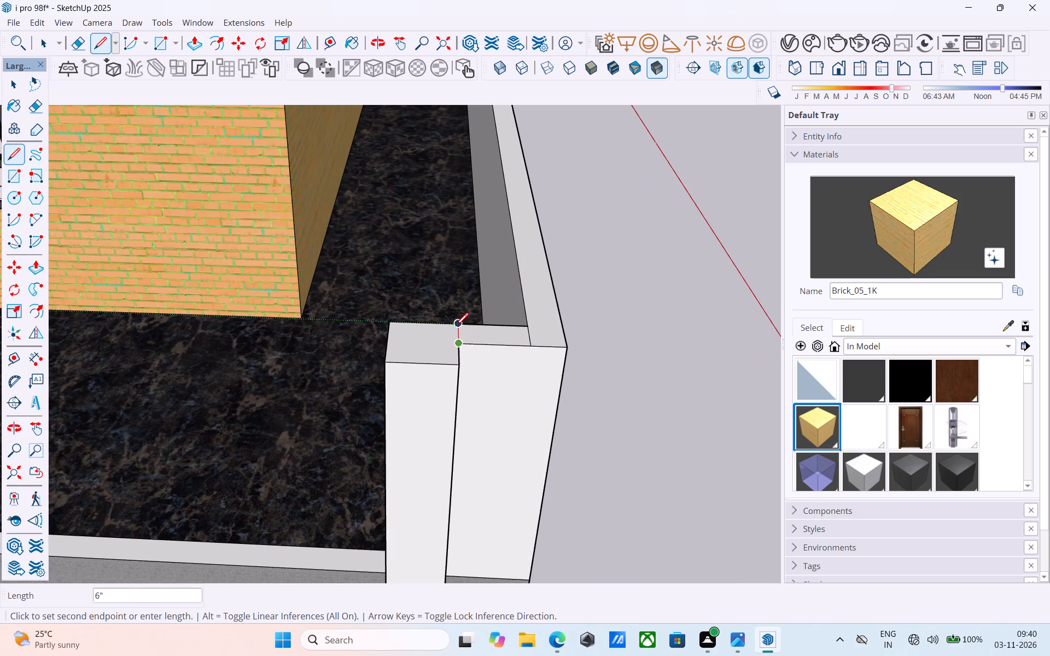
click(456, 325)
key(space)
Raise the top faces of both gate pillars by 6" above the boundary wall.
click(427, 347)
key(p)
double_click(427, 347)
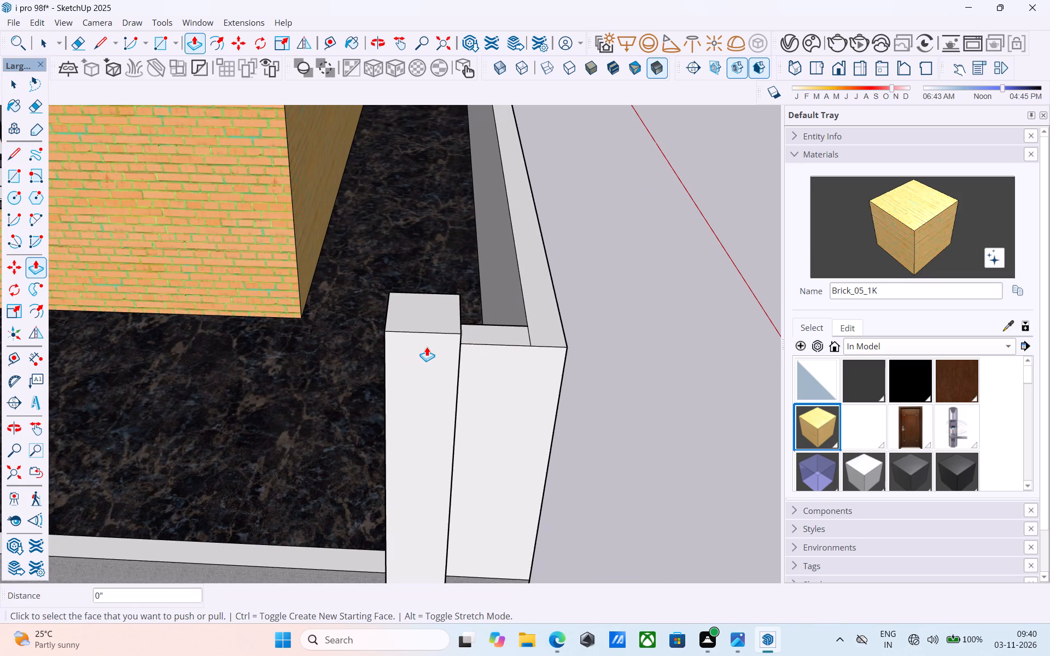
scroll(430, 321, down, 17)
scroll(259, 327, up, 9)
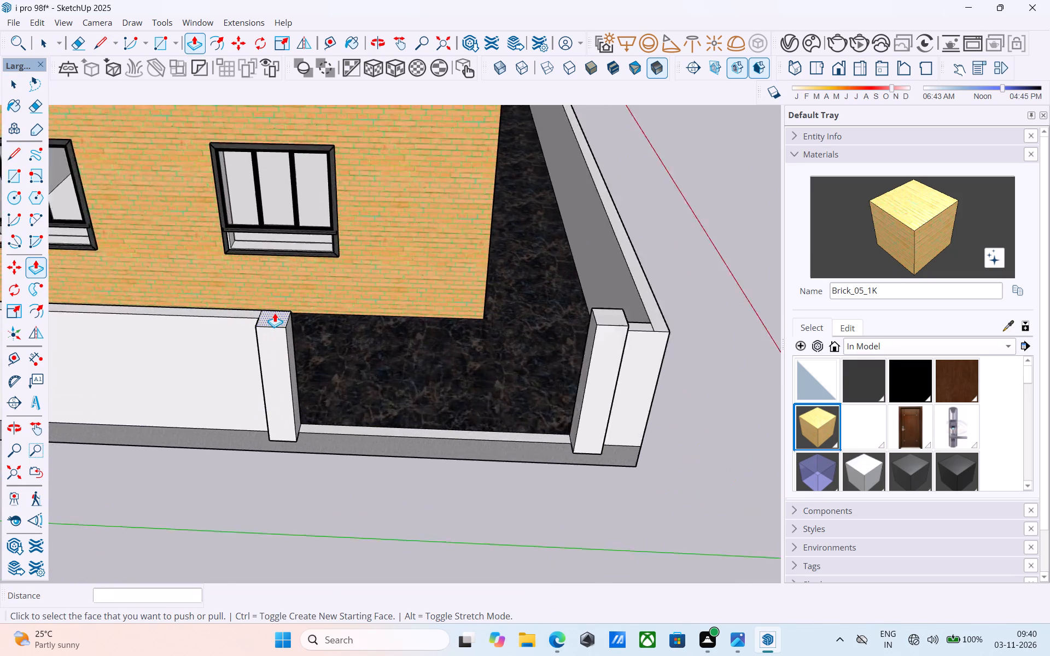
scroll(275, 313, up, 2)
double_click(275, 313)
Draw a vertical line down the face of the long front wall section from its top edge's midpoint to the grey base.
scroll(275, 313, down, 5)
middle_drag(275, 312, 540, 174)
scroll(275, 312, up, 1)
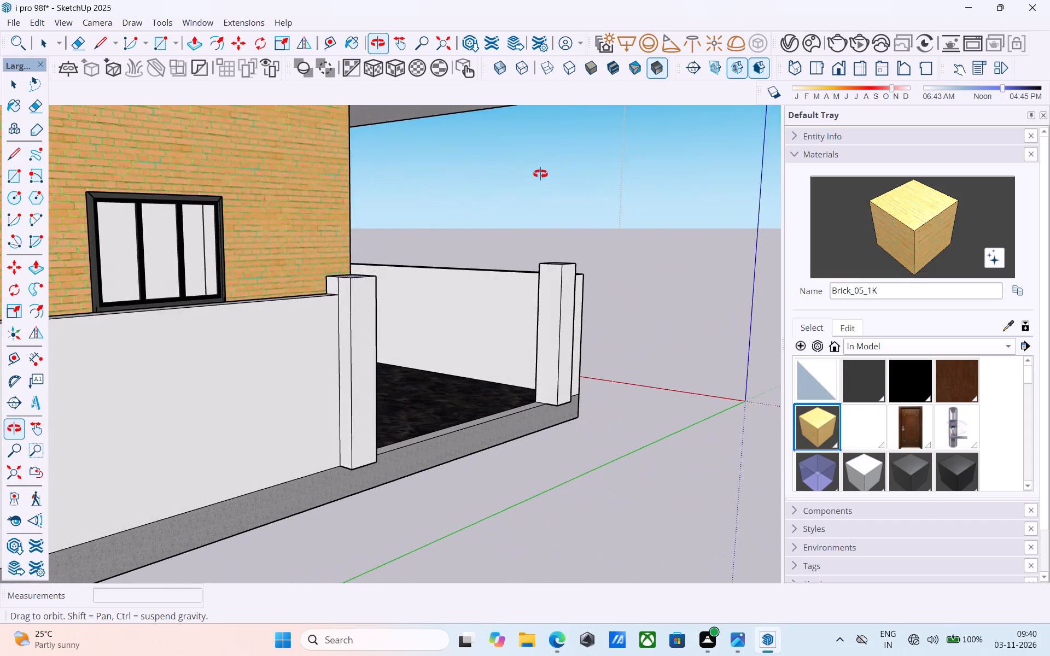
middle_drag(540, 174, 289, 201)
scroll(437, 248, down, 8)
shift+middle_drag(497, 327, 658, 388)
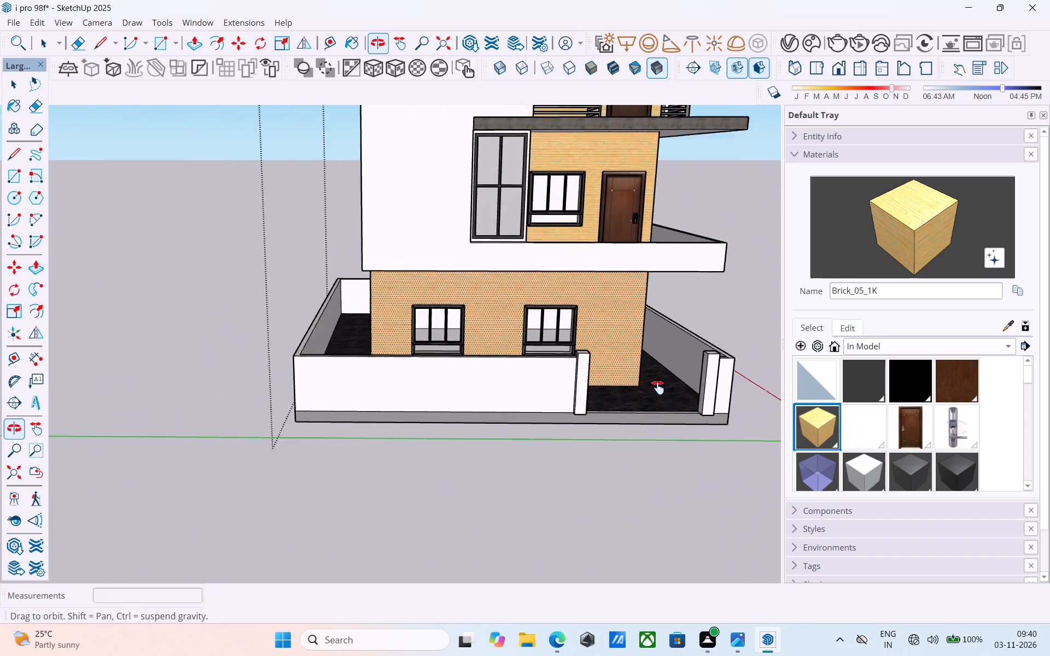
shift+middle_drag(658, 388, 727, 388)
scroll(612, 389, up, 4)
key(space)
scroll(648, 379, up, 1)
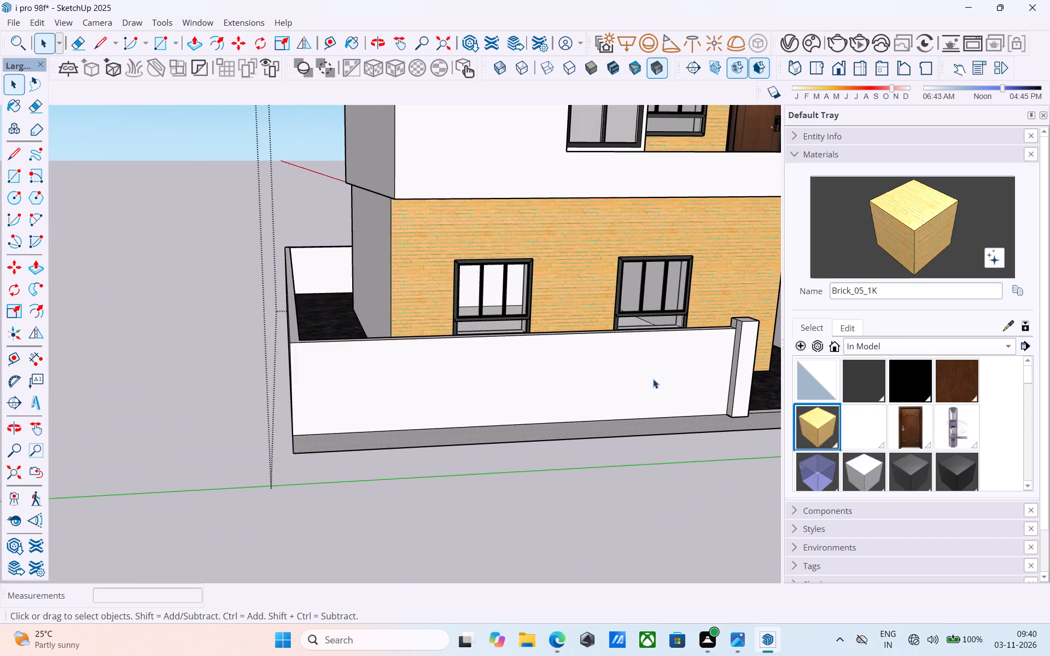
scroll(653, 379, down, 2)
shift+middle_drag(645, 379, 621, 401)
key(l)
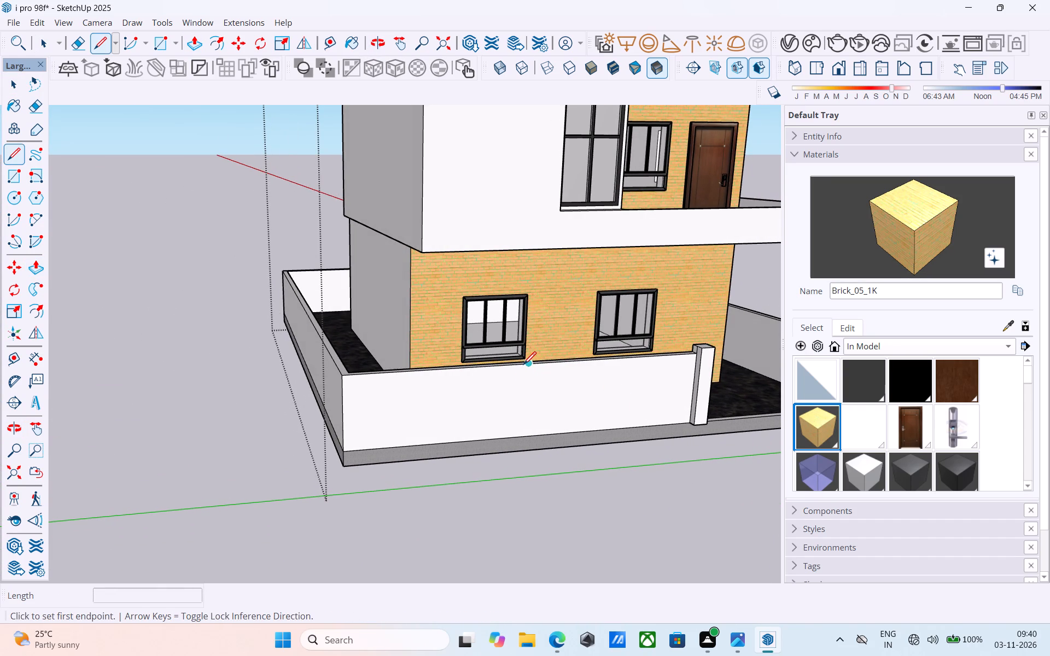
click(523, 366)
click(527, 433)
key(space)
Copy the vertical centre line 6" along the wall toward the opening.
scroll(527, 391, up, 7)
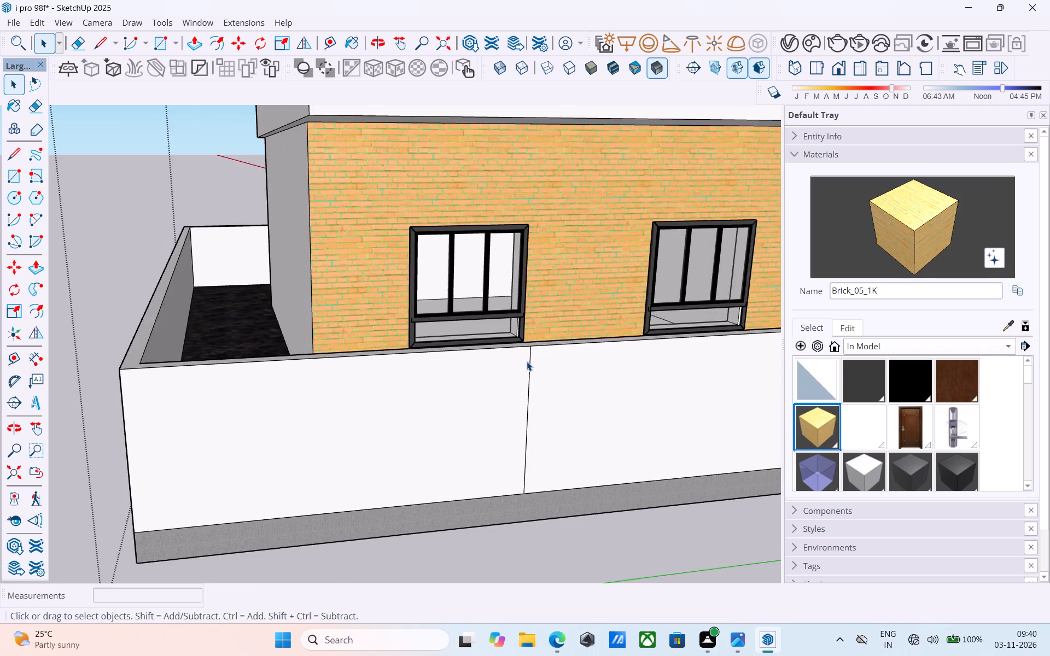
scroll(527, 361, up, 2)
click(530, 360)
scroll(530, 360, up, 4)
key(m)
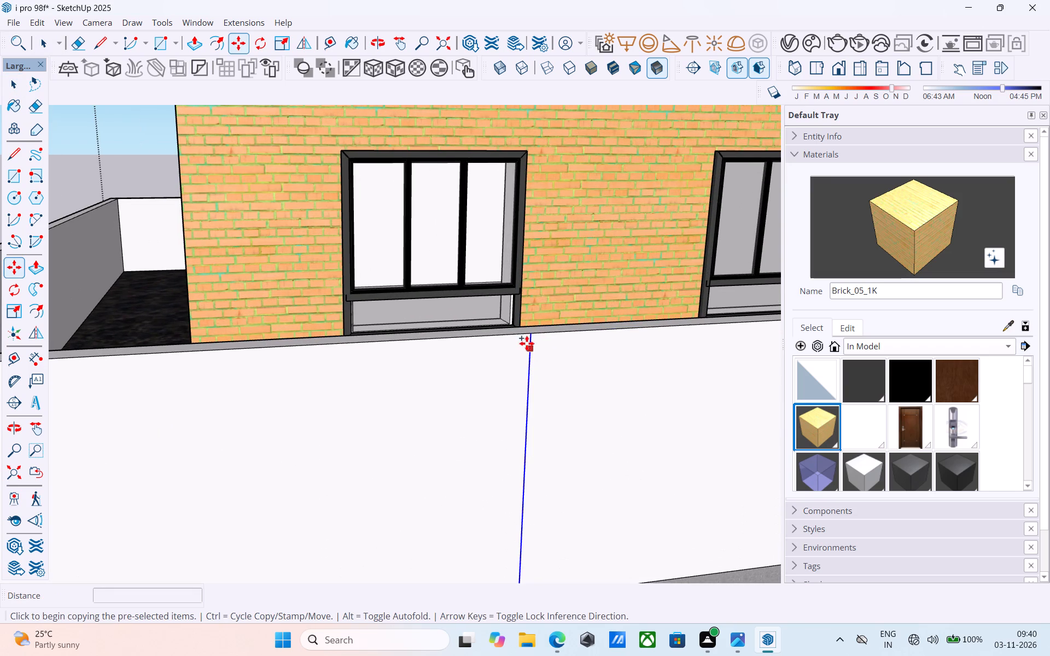
click(527, 338)
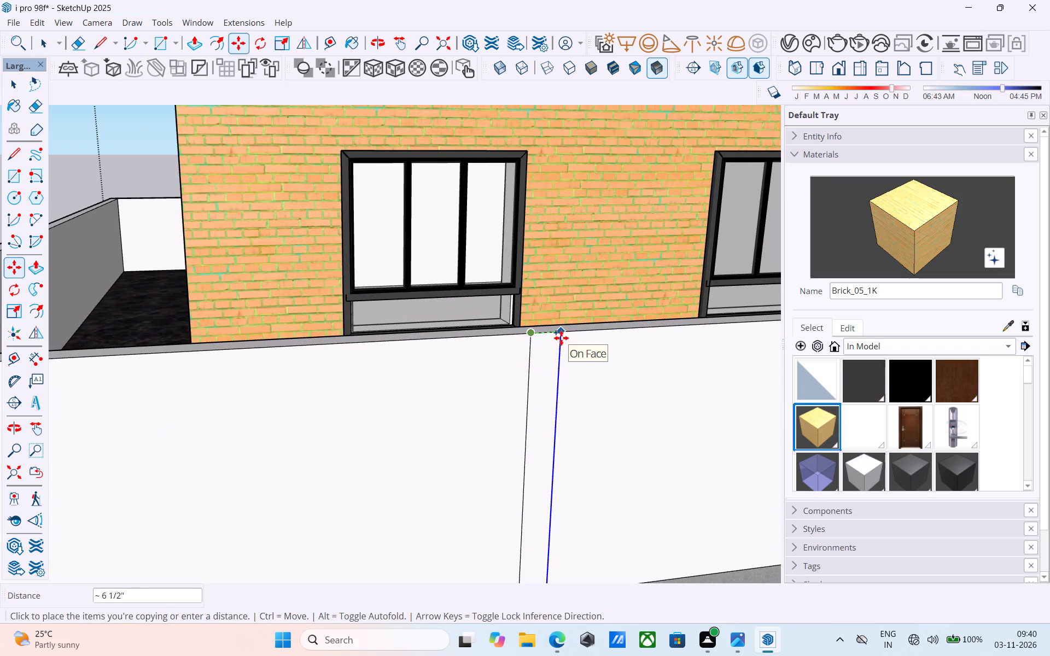
text(6")
key(Return)
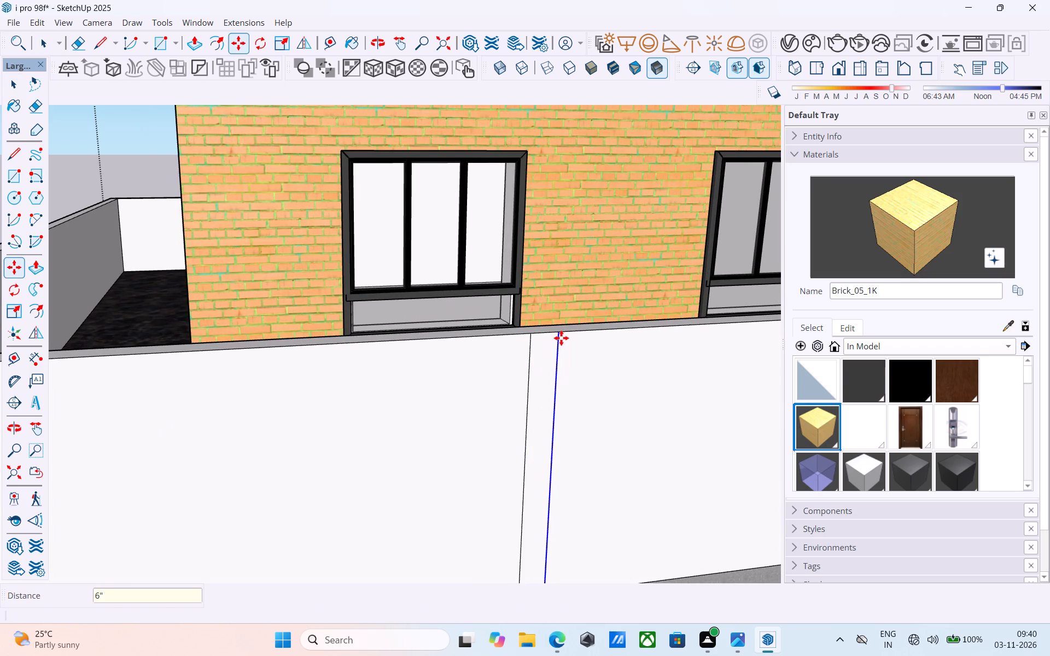
Copy the offset line 1' back along the wall, away from the opening, outlining a 1' wide strip.
key(m)
click(559, 332)
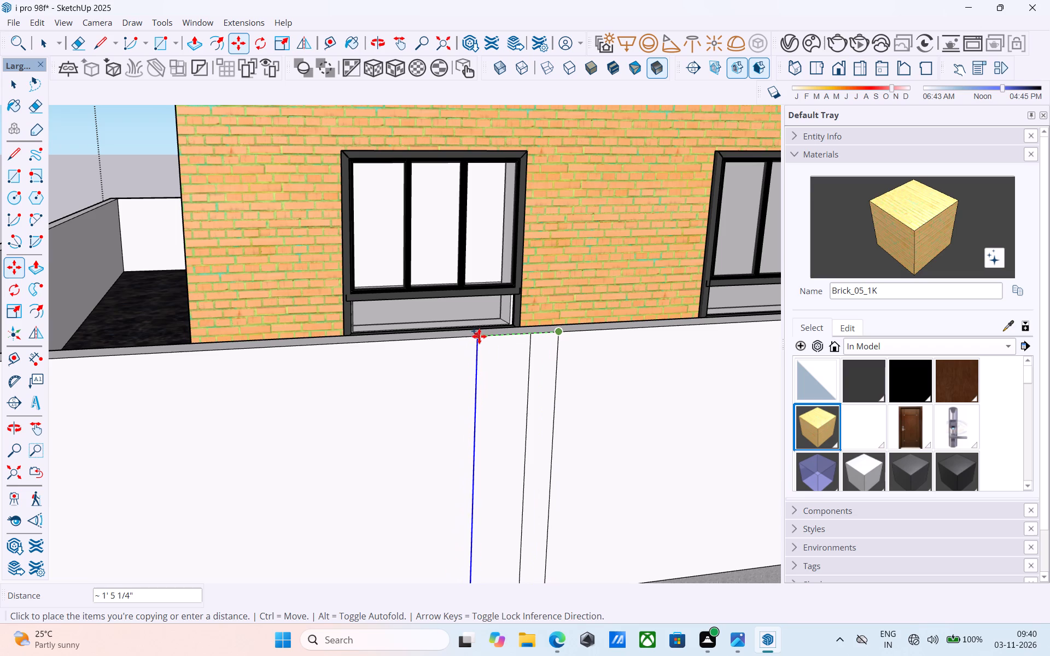
text(1')
key(Return)
key(space)
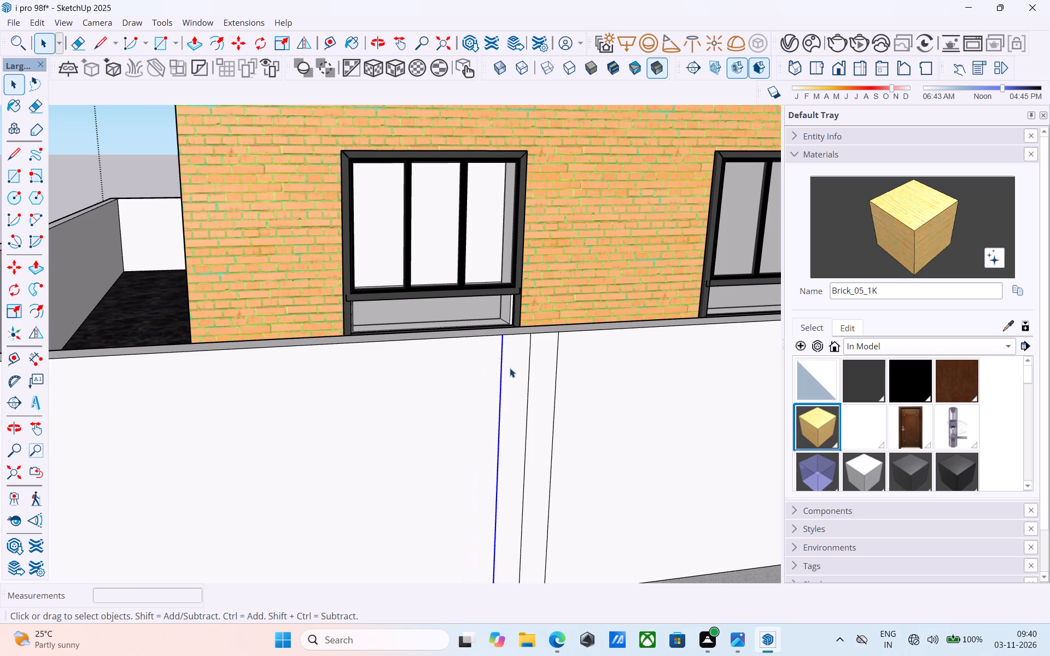
Erase the original centre line between the two strip edges on the front wall.
key(e)
scroll(522, 374, up, 4)
drag(523, 374, 533, 381)
middle_drag(533, 381, 523, 536)
key(space)
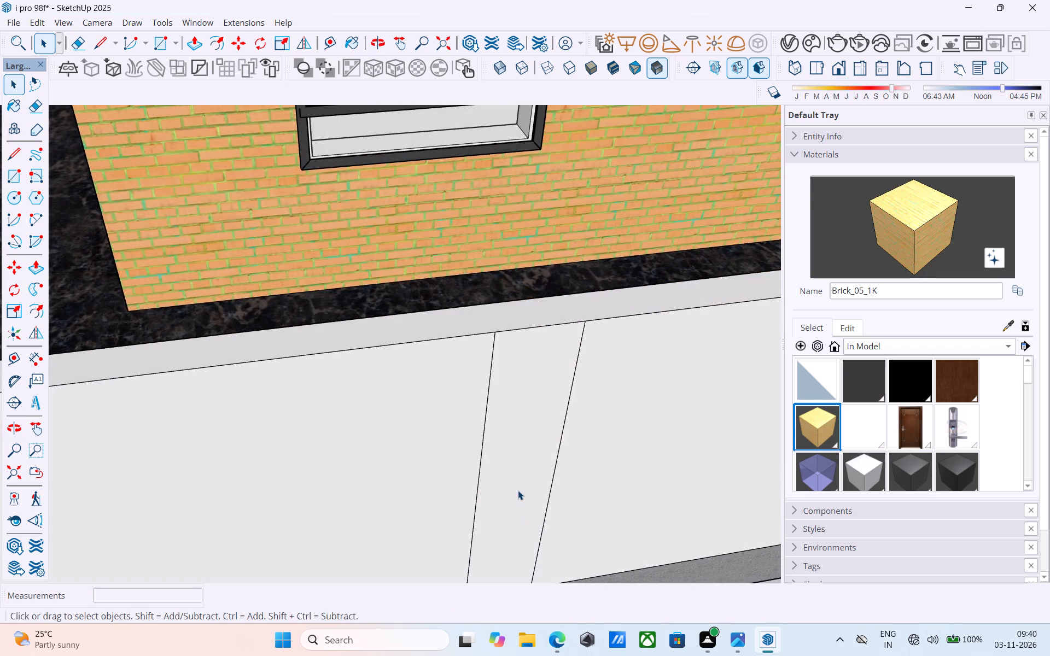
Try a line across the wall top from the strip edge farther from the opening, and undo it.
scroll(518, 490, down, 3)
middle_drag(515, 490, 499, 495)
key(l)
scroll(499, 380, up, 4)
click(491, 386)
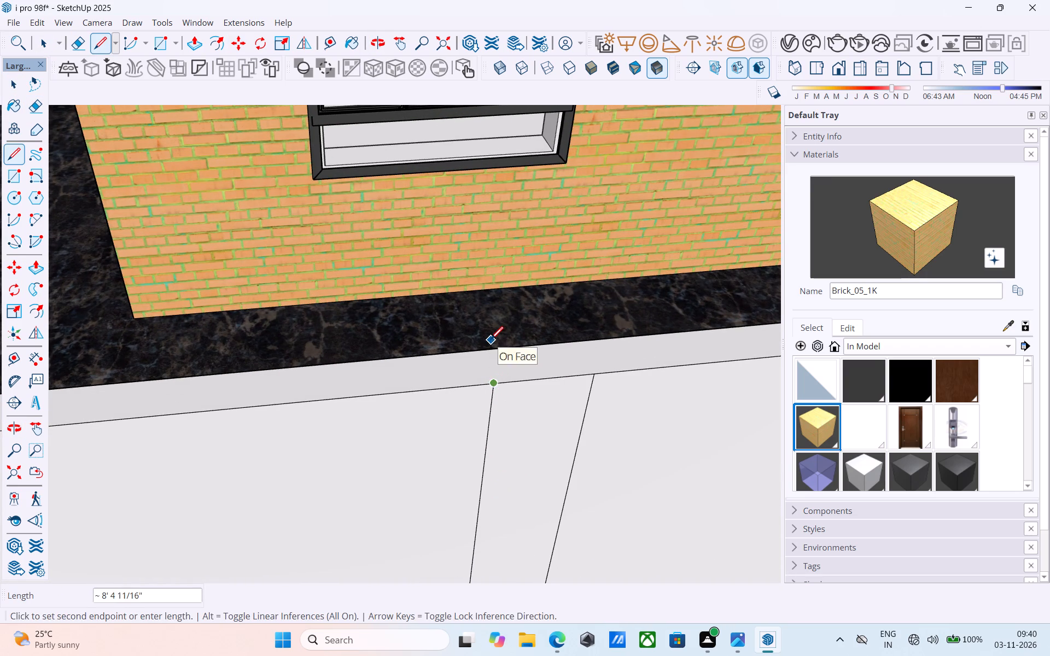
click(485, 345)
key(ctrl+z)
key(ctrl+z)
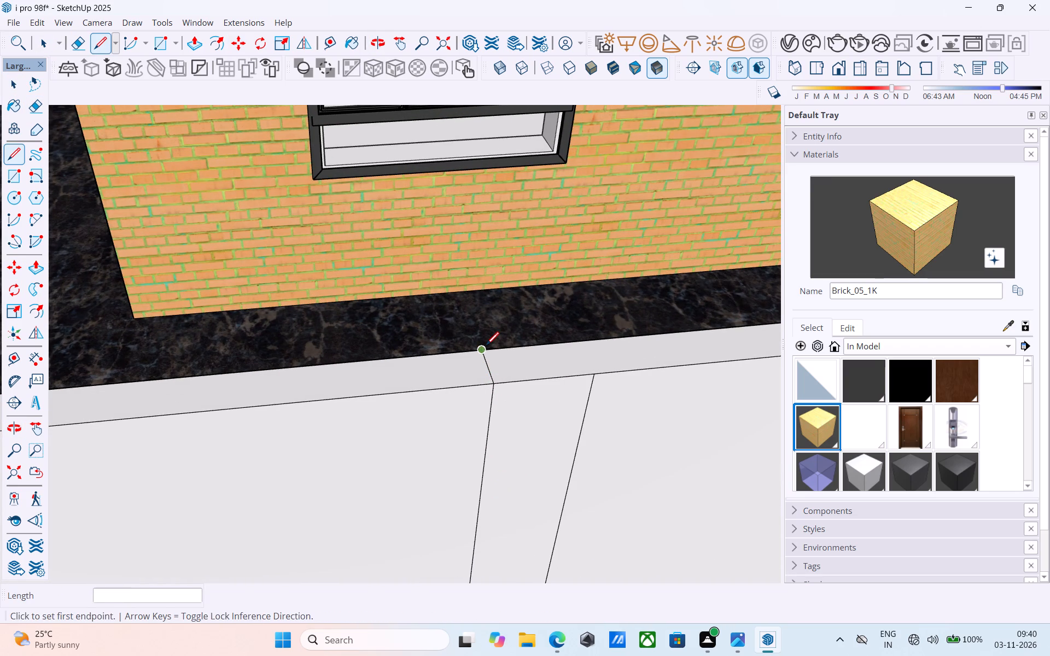
Draw lines across the wall top from both edges of the 1' strip to the wall's inner edge.
click(494, 384)
click(483, 350)
key(space)
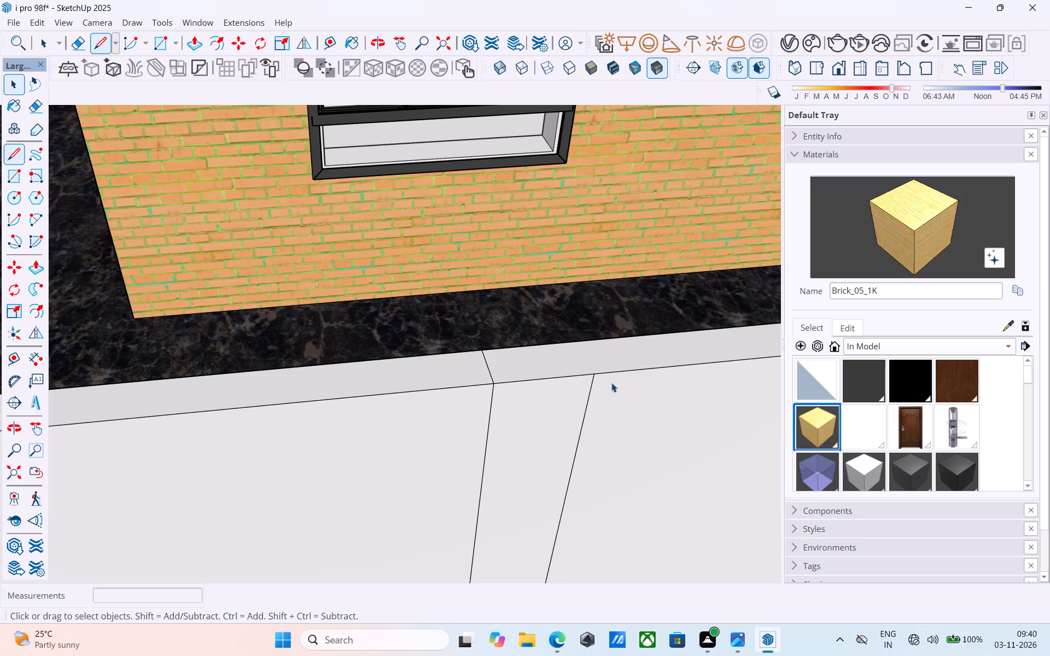
key(l)
scroll(604, 376, up, 3)
click(593, 372)
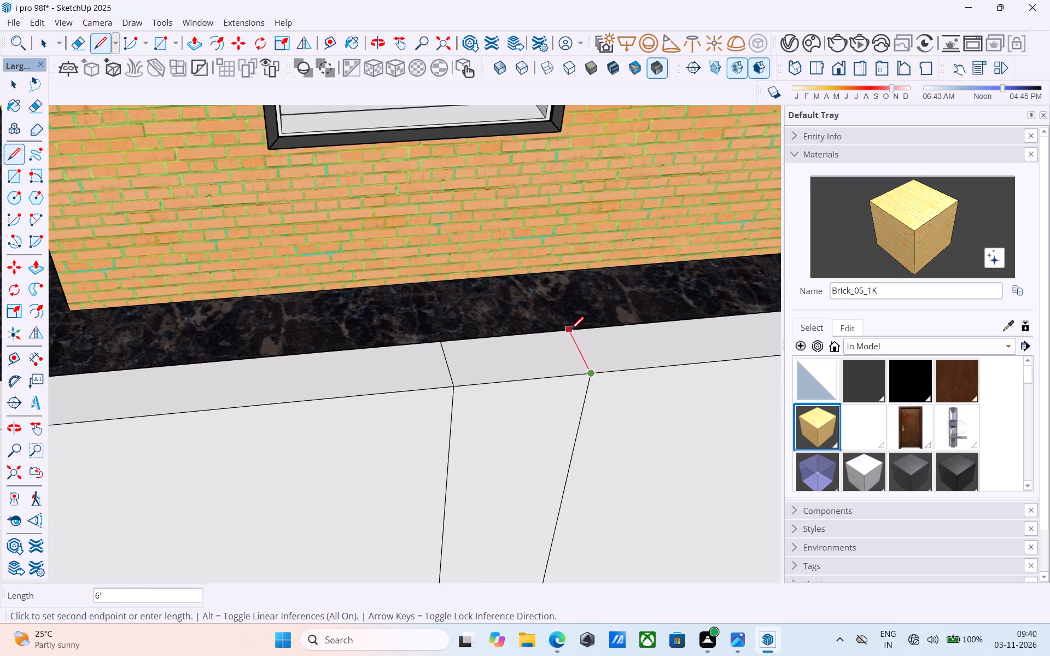
click(570, 330)
key(space)
Raise the top face of the 1' strip by 6" to start the middle pillar.
click(557, 345)
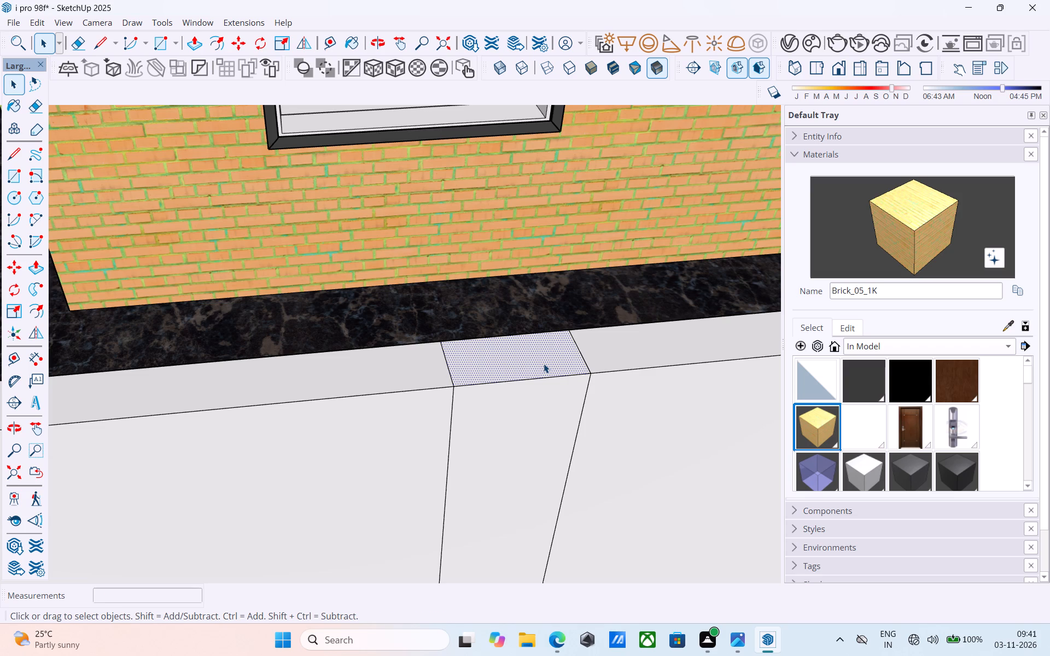
key(p)
double_click(544, 364)
Pull the middle pillar's front face outward 6" to match the gate pillars.
scroll(525, 374, down, 10)
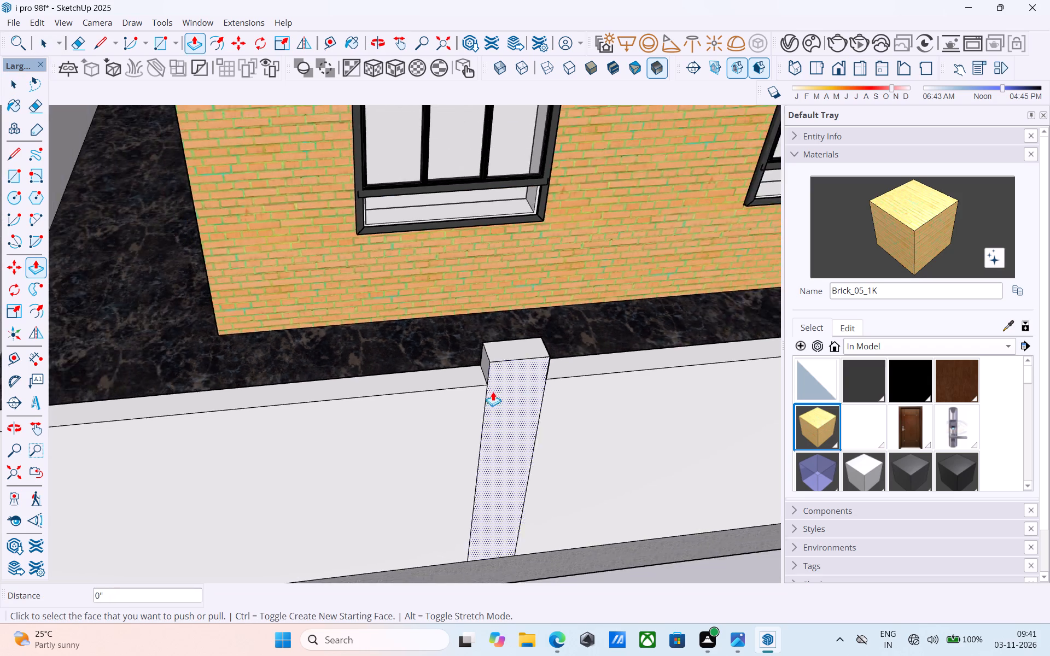
scroll(493, 391, down, 12)
middle_drag(429, 395, 337, 254)
scroll(337, 254, down, 6)
middle_drag(437, 370, 453, 317)
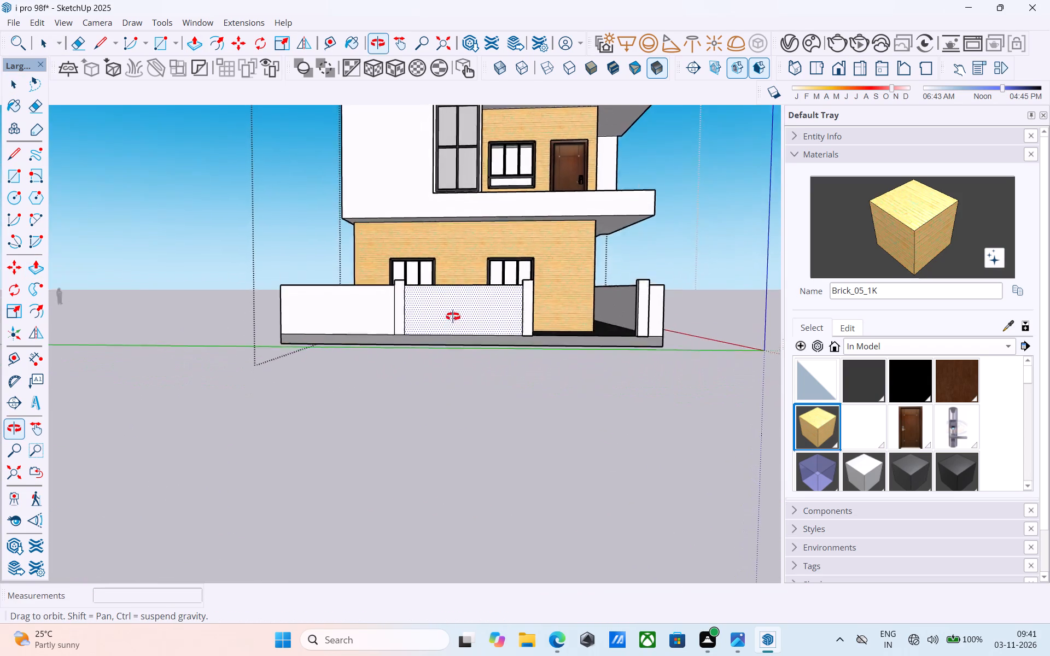
middle_drag(453, 317, 371, 381)
scroll(364, 391, down, 5)
middle_drag(416, 392, 400, 397)
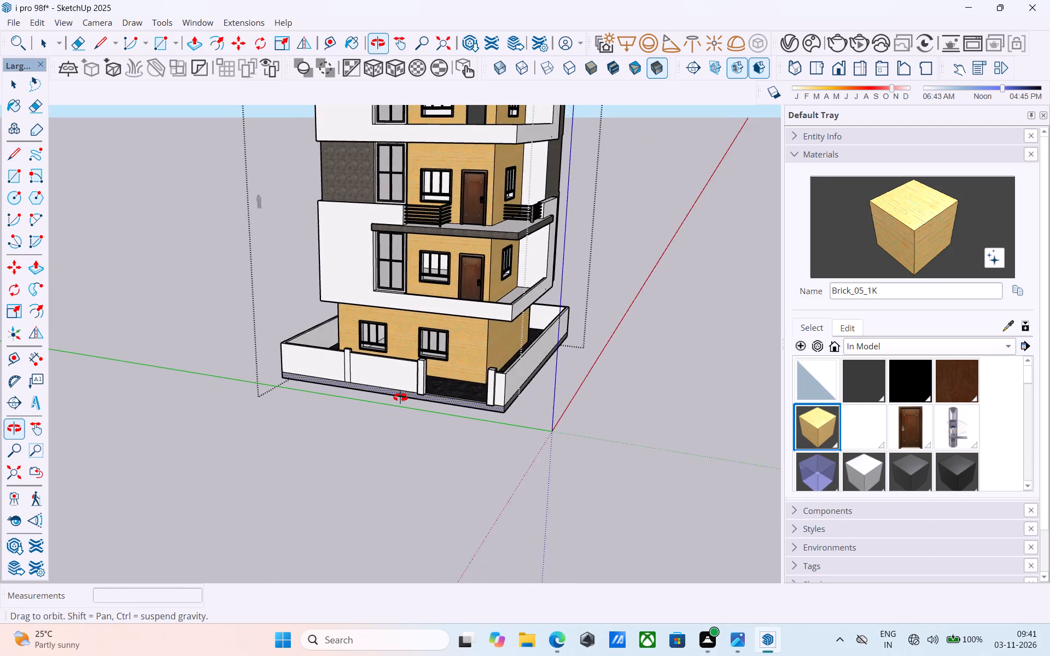
middle_drag(400, 397, 612, 377)
scroll(552, 360, up, 3)
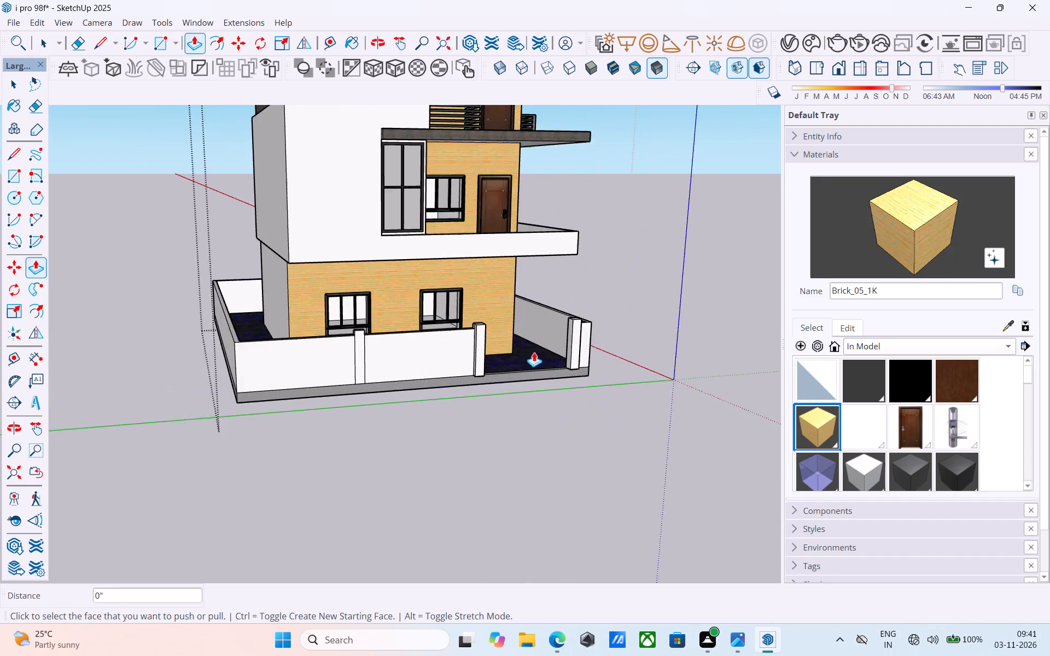
scroll(534, 352, up, 13)
key(space)
click(317, 386)
scroll(315, 390, up, 4)
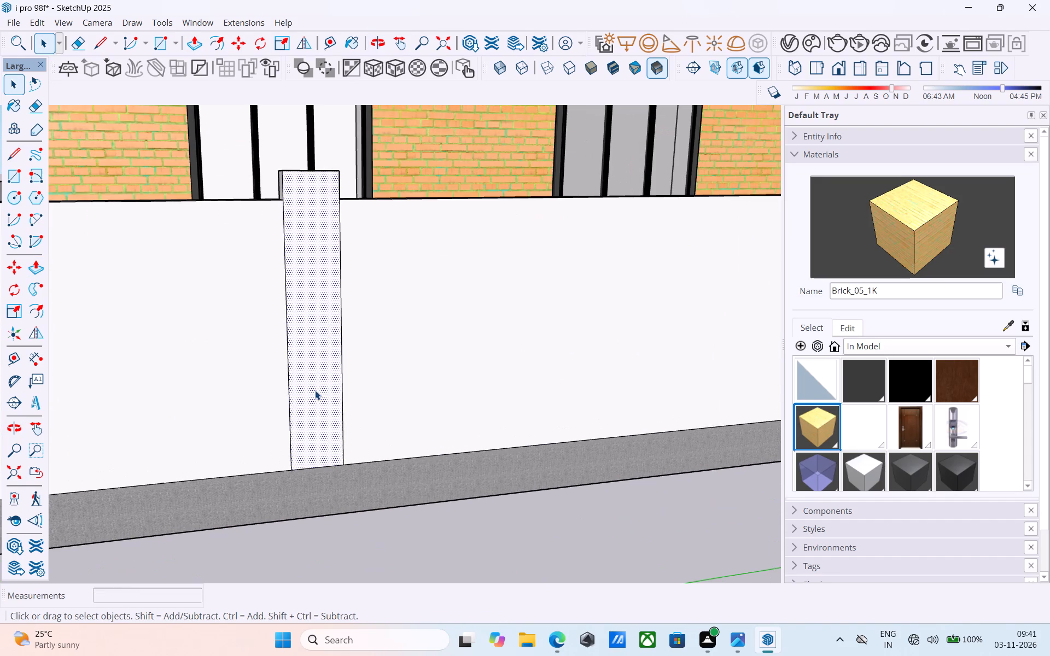
key(p)
double_click(315, 390)
Offset the outline of the wall panel between the middle pillar and the gate pillar 1' inward.
scroll(316, 390, down, 10)
middle_drag(321, 389, 303, 393)
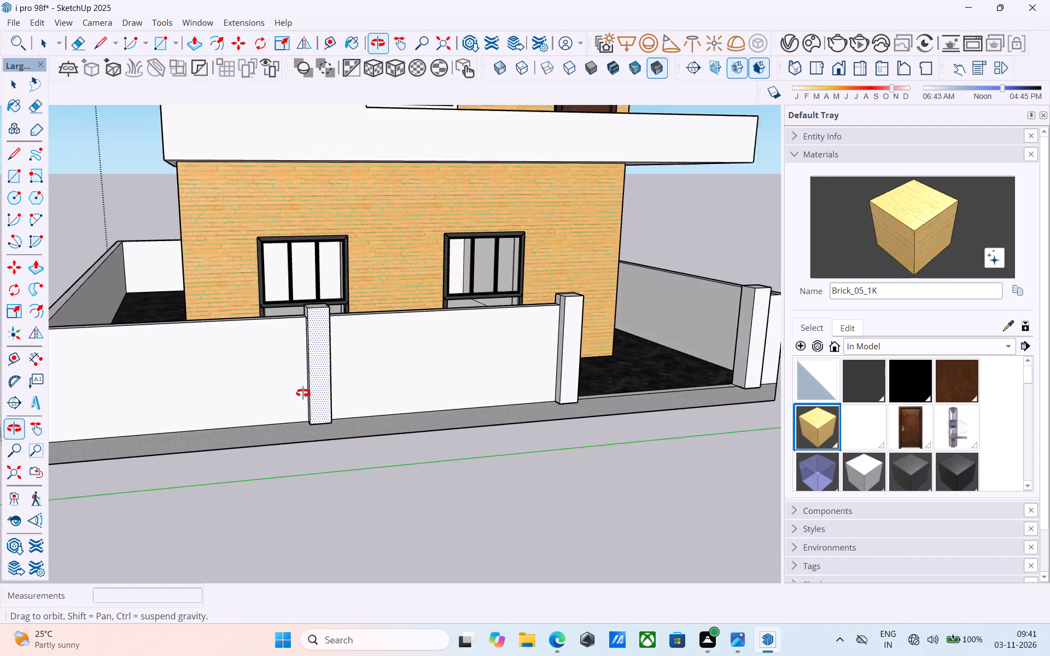
middle_drag(303, 393, 299, 396)
scroll(297, 399, up, 1)
key(space)
scroll(288, 401, down, 11)
middle_drag(220, 441, 236, 423)
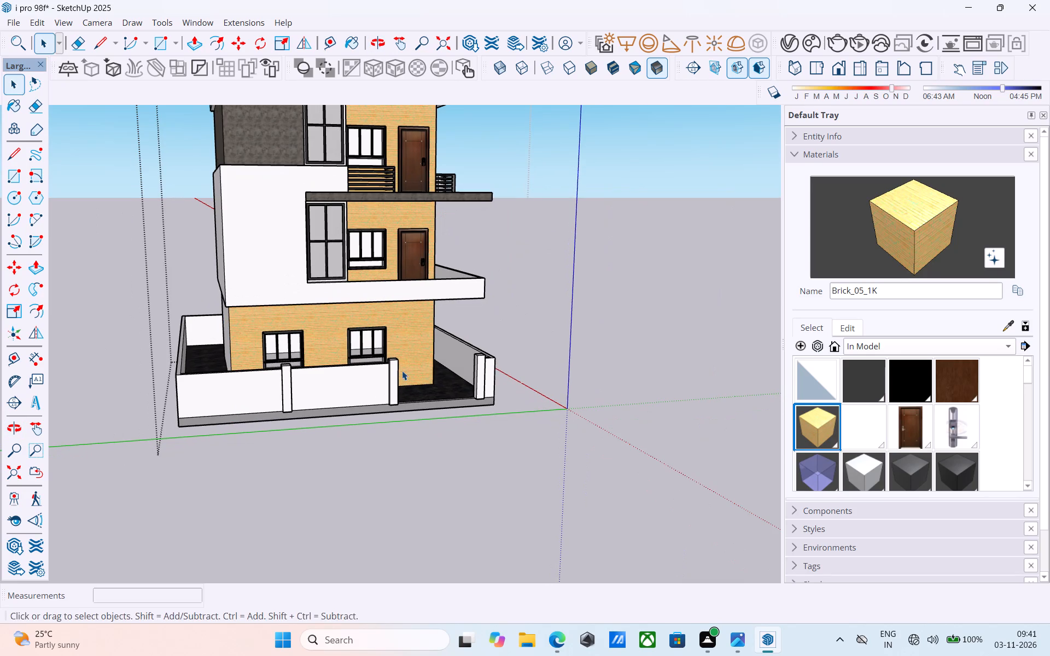
shift+middle_drag(402, 371, 384, 465)
scroll(318, 483, up, 10)
click(296, 499)
key(f)
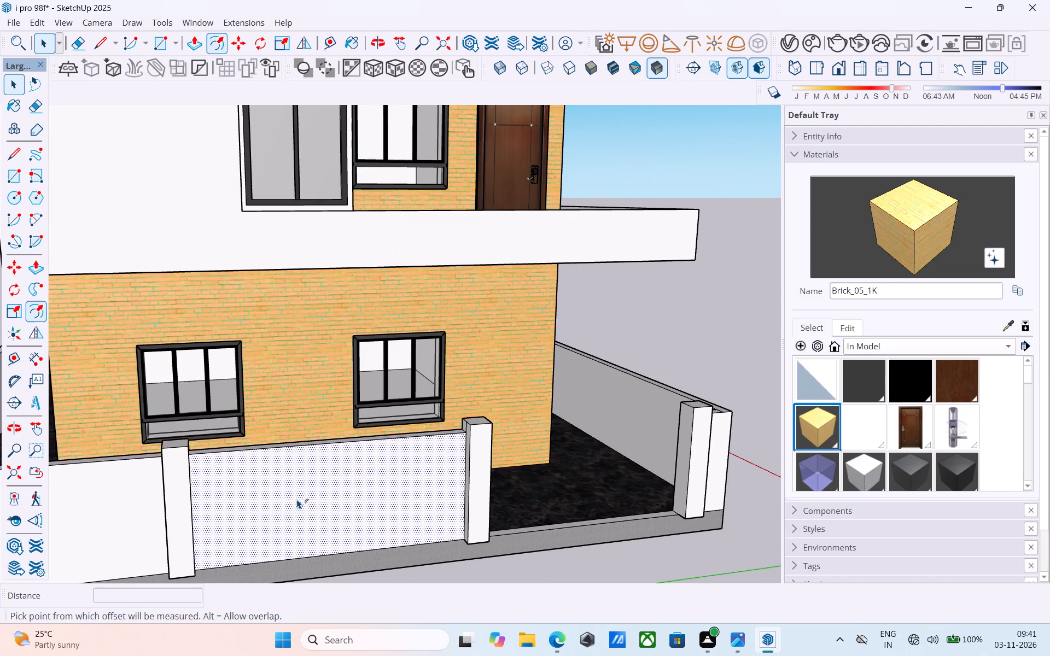
click(297, 499)
key(1)
key(apostrophe)
key(Return)
key(space)
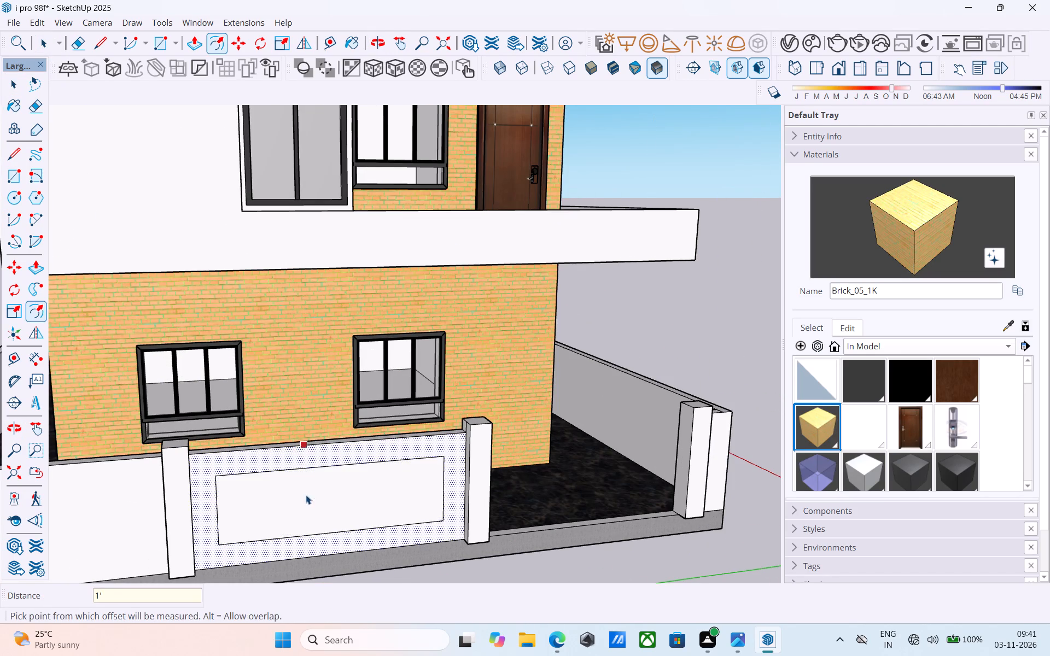
Offset the outline of the wall panel on the other side of the middle pillar 1' inward.
scroll(306, 495, down, 11)
shift+middle_drag(318, 489, 420, 486)
scroll(349, 524, up, 5)
click(283, 489)
scroll(283, 489, up, 2)
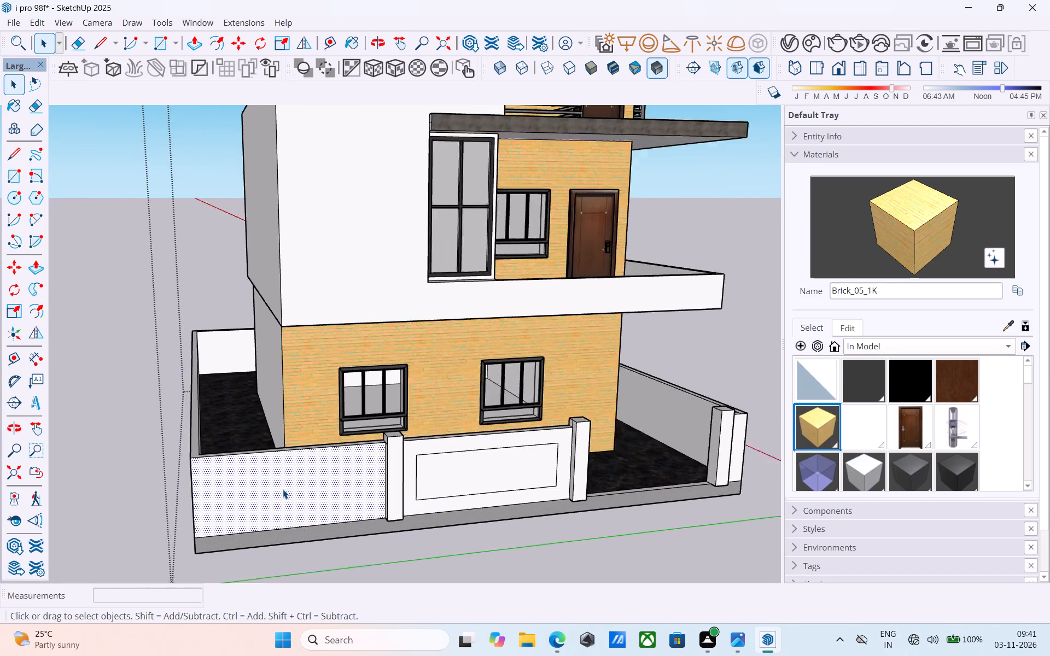
scroll(283, 489, up, 3)
middle_click(283, 489)
key(f)
click(284, 489)
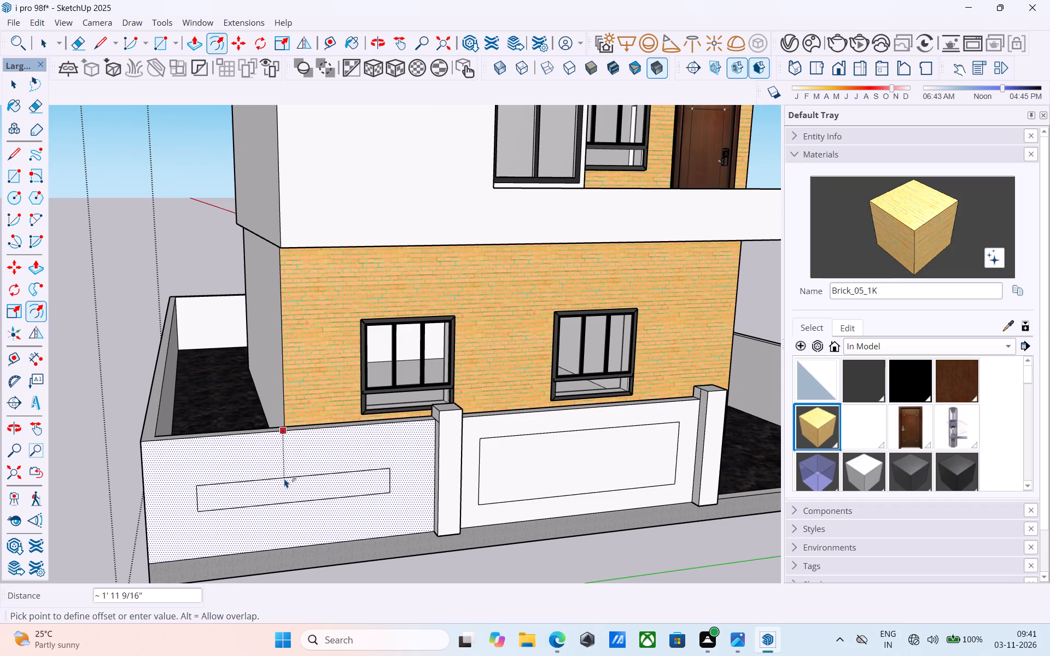
key(1)
key(apostrophe)
key(Return)
key(space)
scroll(285, 470, down, 8)
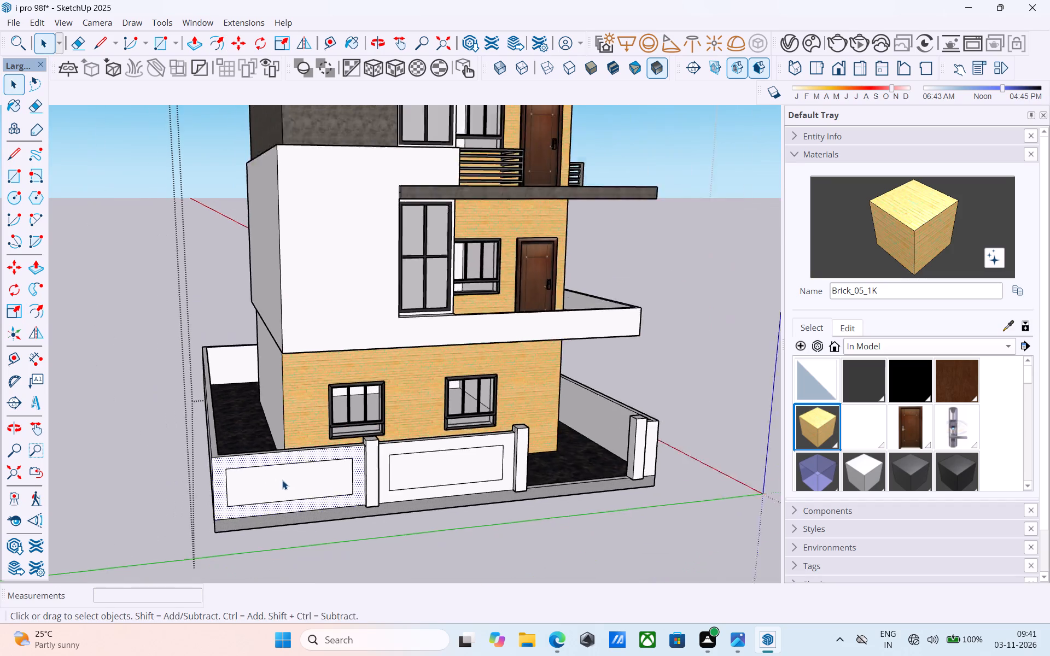
Draw a vertical 5' line at the midpoint of the side boundary wall's outer face, from top edge to base band.
scroll(282, 480, down, 1)
middle_drag(282, 480, 252, 444)
scroll(433, 403, down, 3)
middle_drag(445, 406, 164, 449)
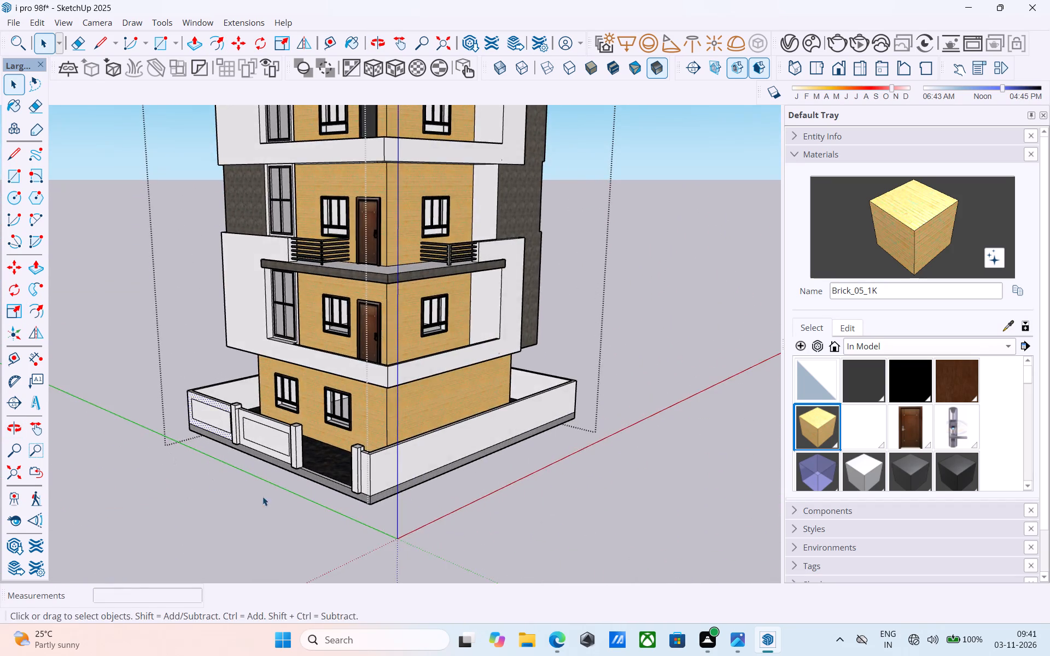
scroll(308, 491, up, 4)
middle_drag(591, 412, 508, 445)
middle_drag(498, 450, 493, 455)
key(l)
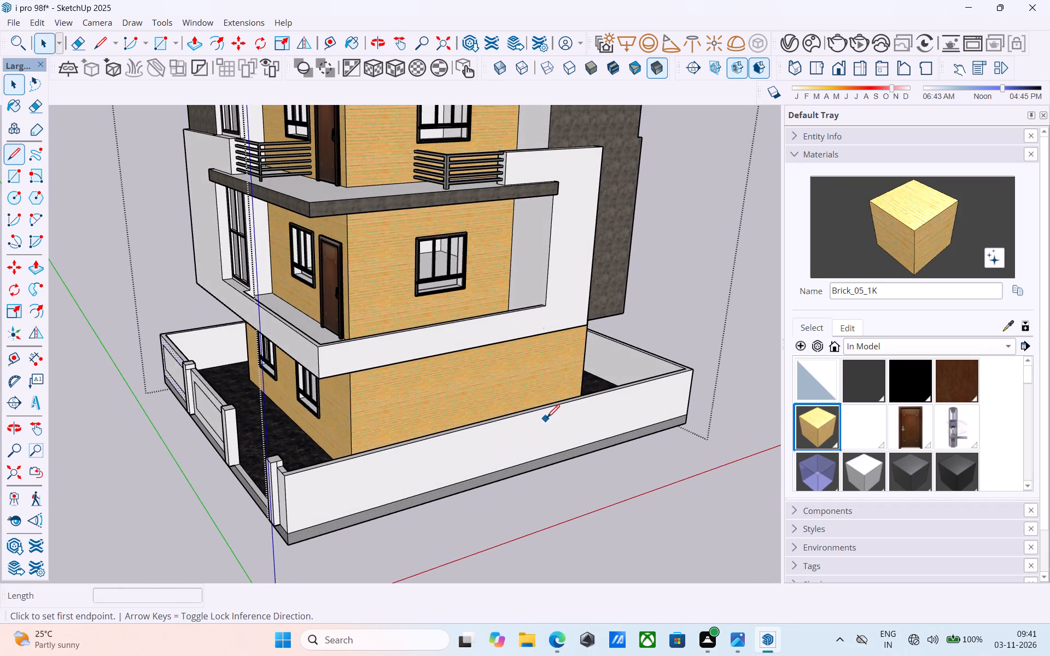
scroll(530, 421, up, 3)
click(511, 414)
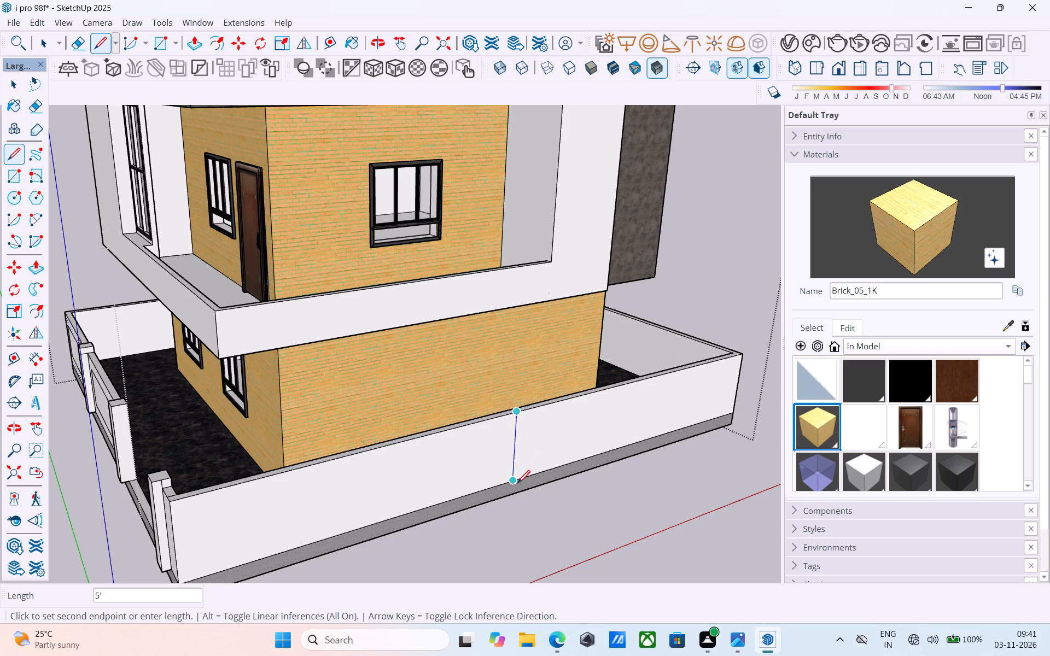
click(515, 485)
key(space)
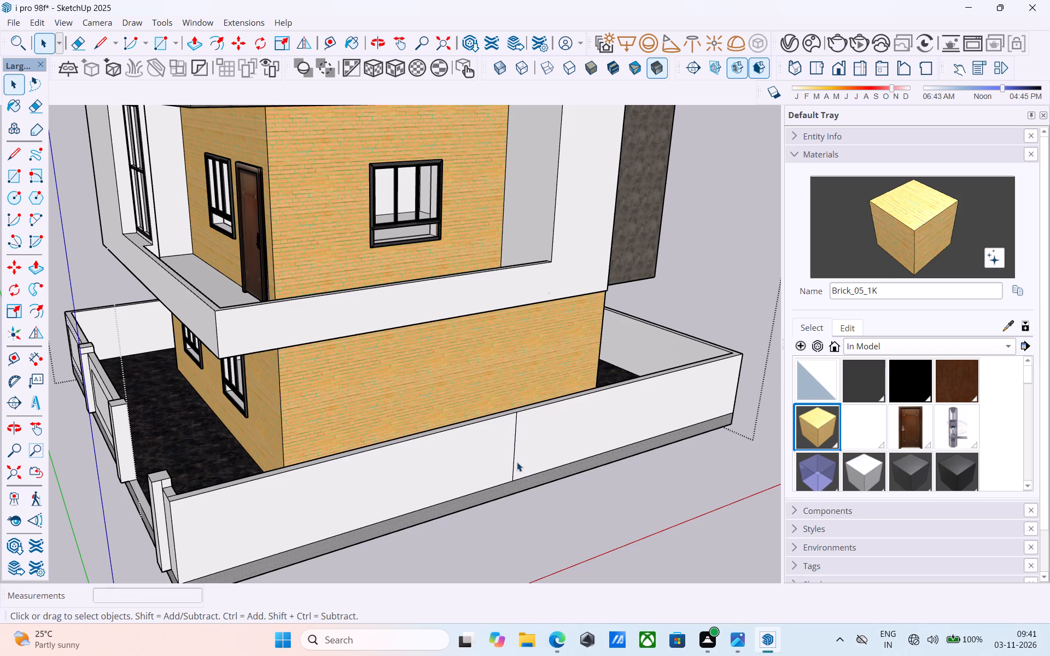
Copy the side wall's vertical centre line 6" toward the front corner.
key(m)
key(space)
click(514, 451)
key(m)
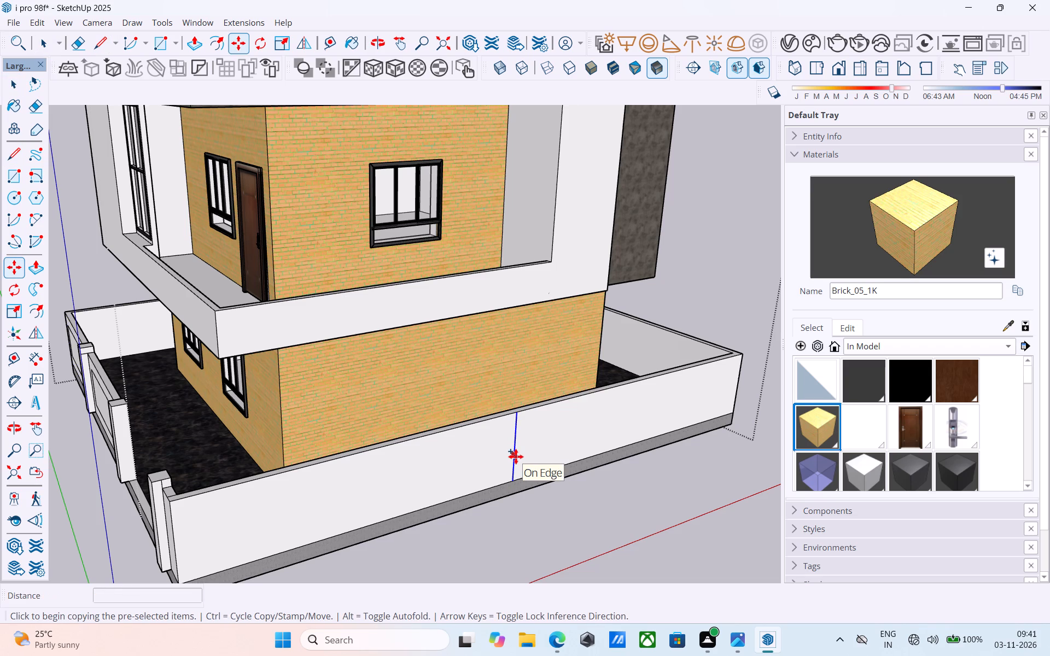
scroll(544, 463, up, 5)
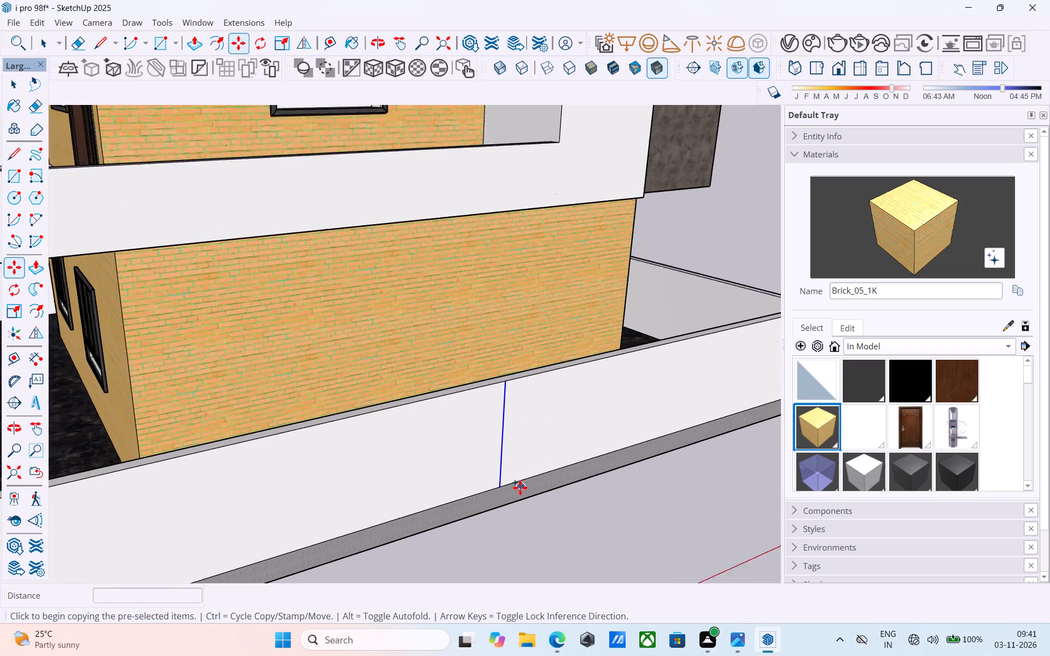
click(504, 494)
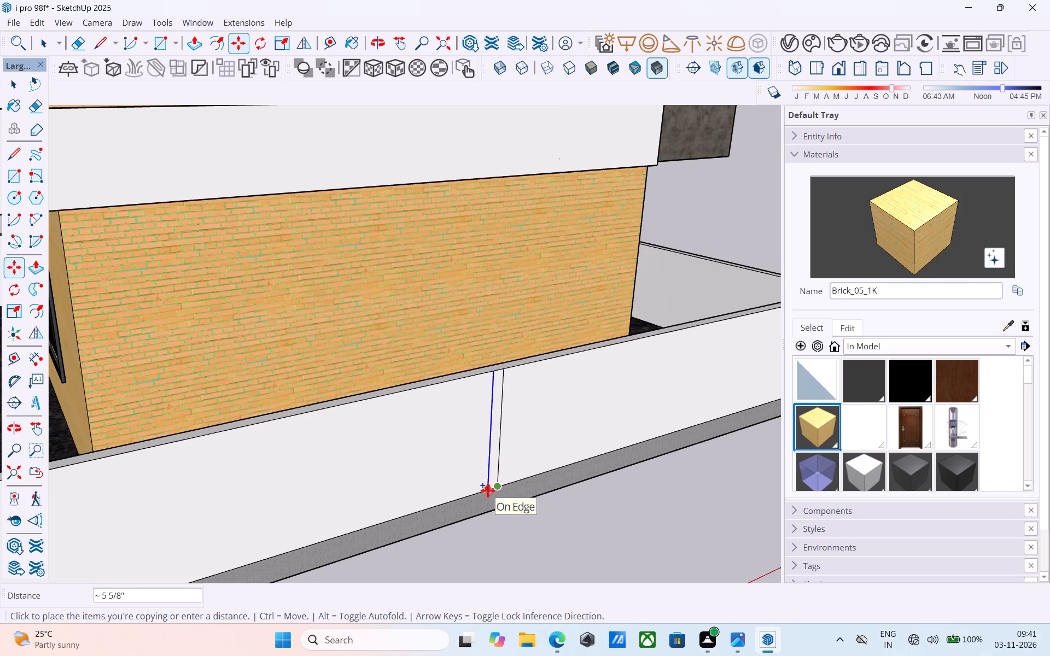
text(6")
key(Return)
key(space)
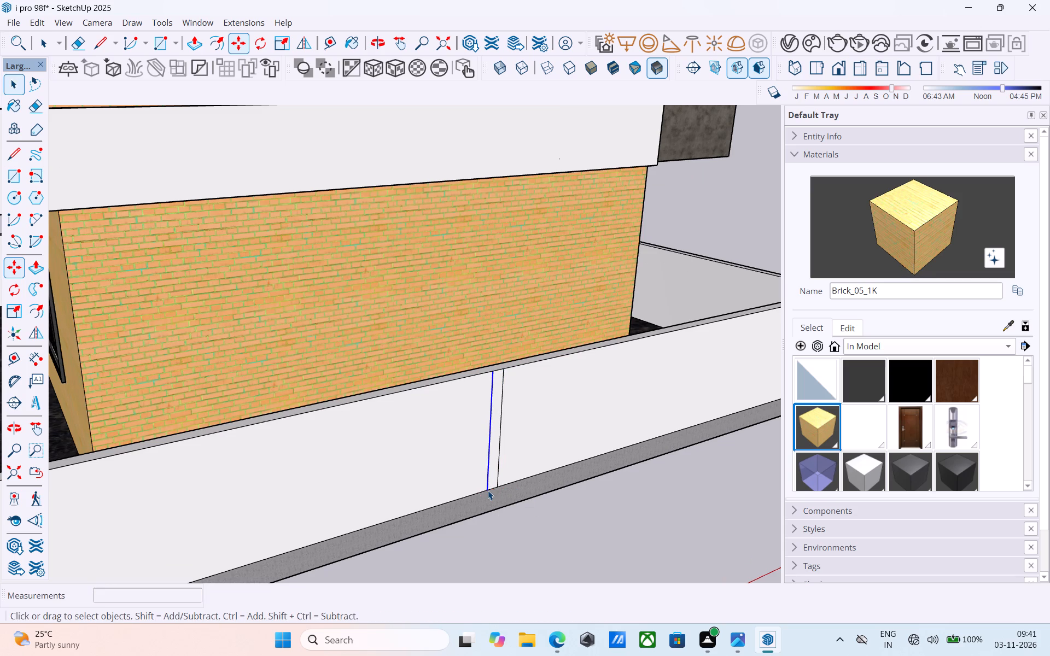
Copy the offset line 1' back past the centre line and erase the centre line to mark a 1' pillar strip.
key(m)
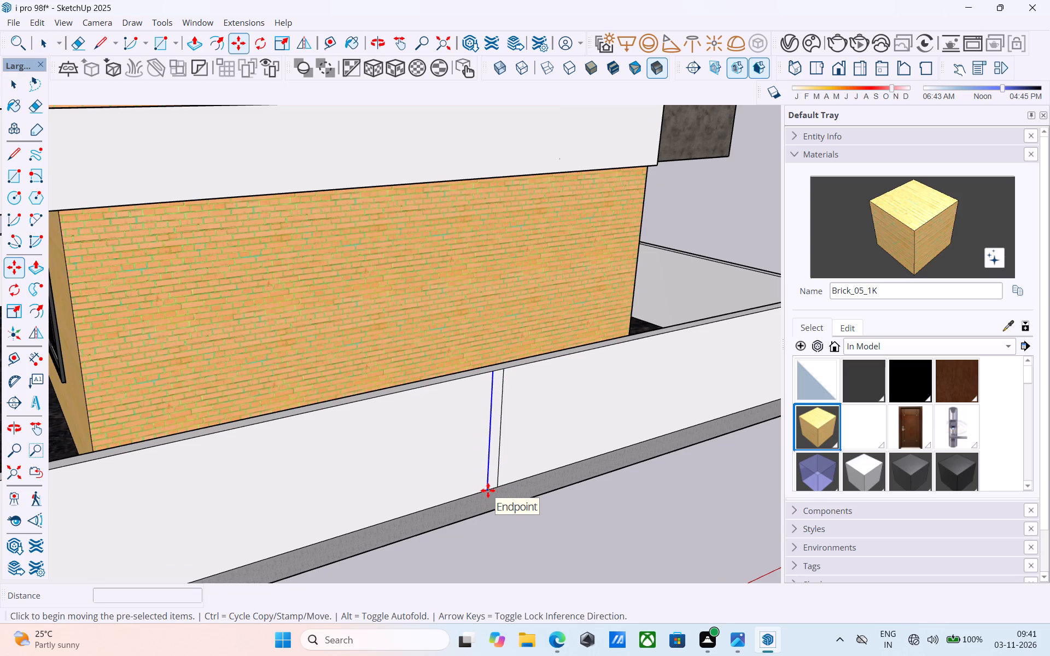
click(488, 490)
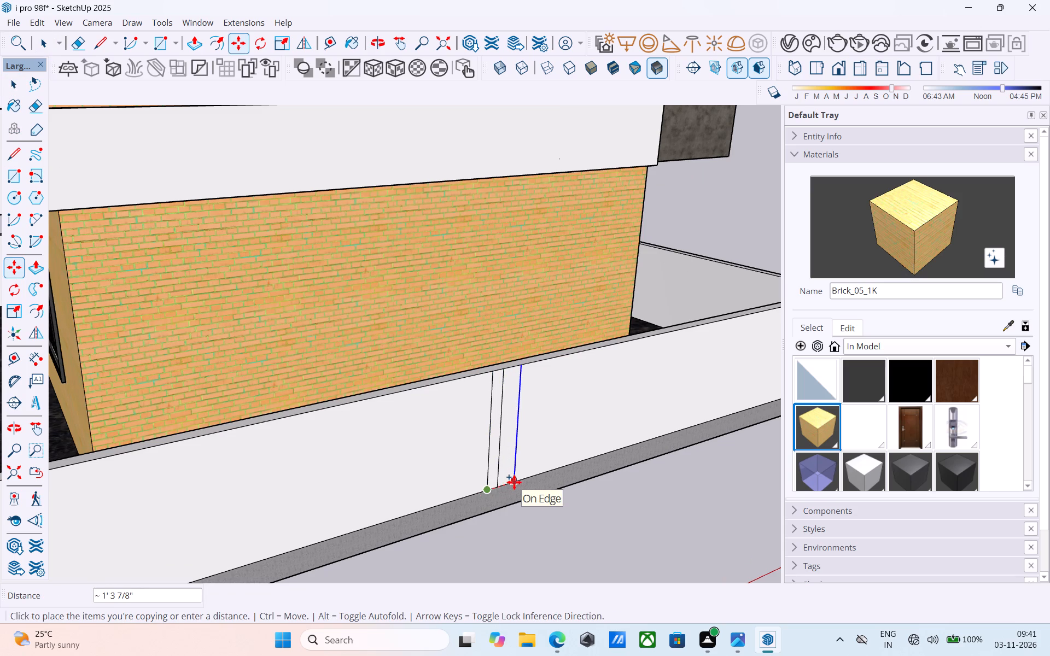
text(1')
key(Return)
key(e)
scroll(501, 432, up, 6)
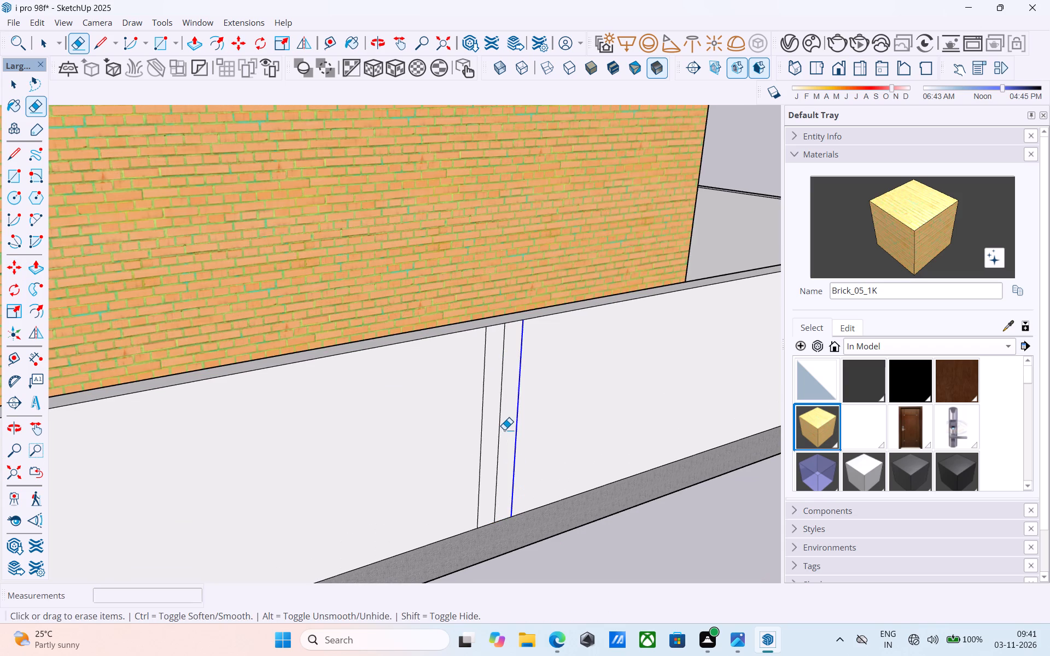
drag(504, 429, 498, 426)
key(space)
Draw two 6" lines across the side wall's top face from the upper ends of the strip lines.
middle_drag(491, 416, 483, 525)
key(l)
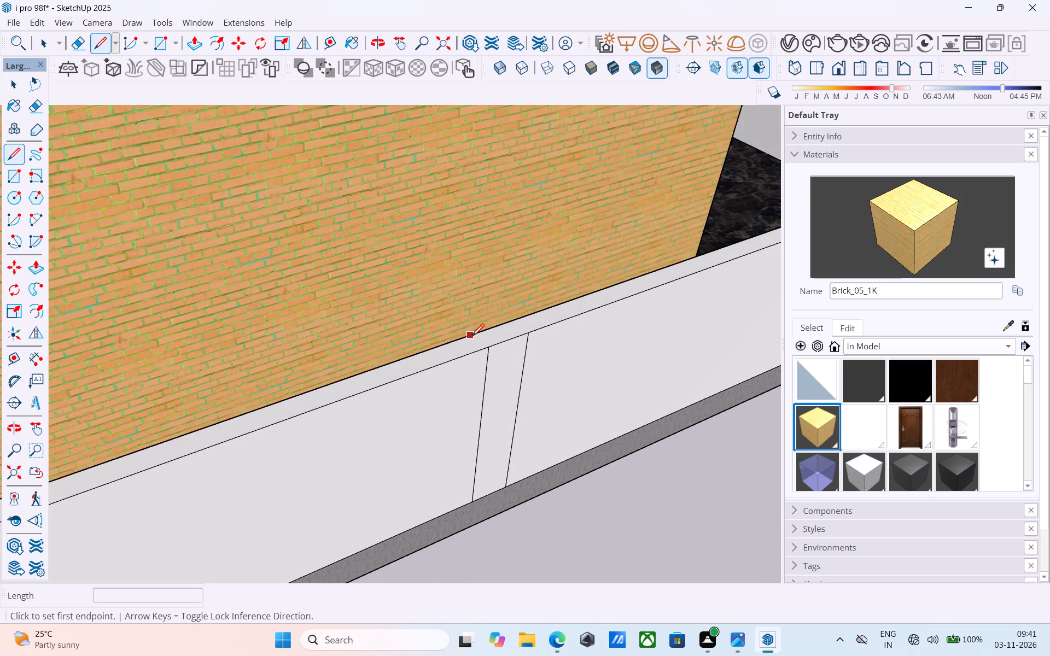
click(485, 349)
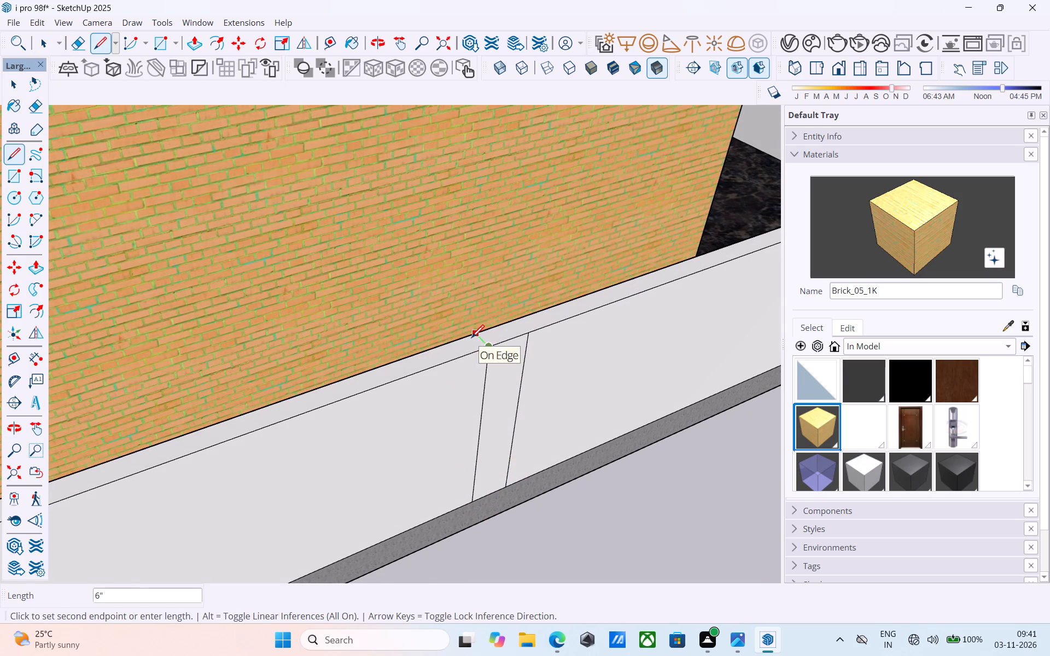
click(471, 339)
click(532, 332)
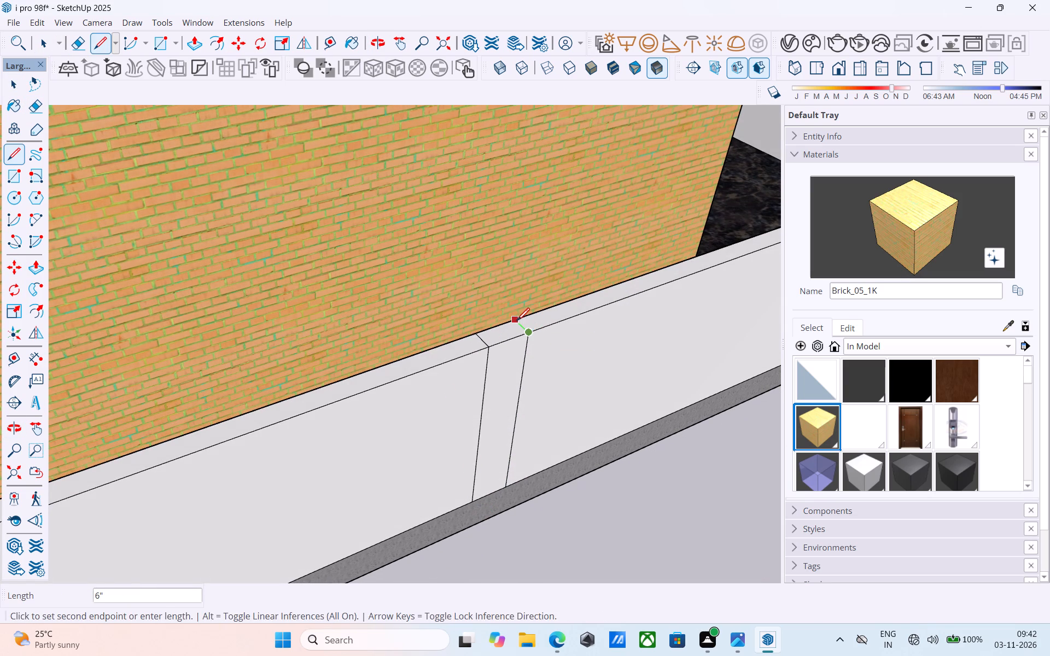
click(516, 322)
key(space)
Form the side wall pillar by raising the strip's top face and pulling its outer face outward, repeating the previous 6" distance.
click(510, 327)
key(p)
double_click(510, 327)
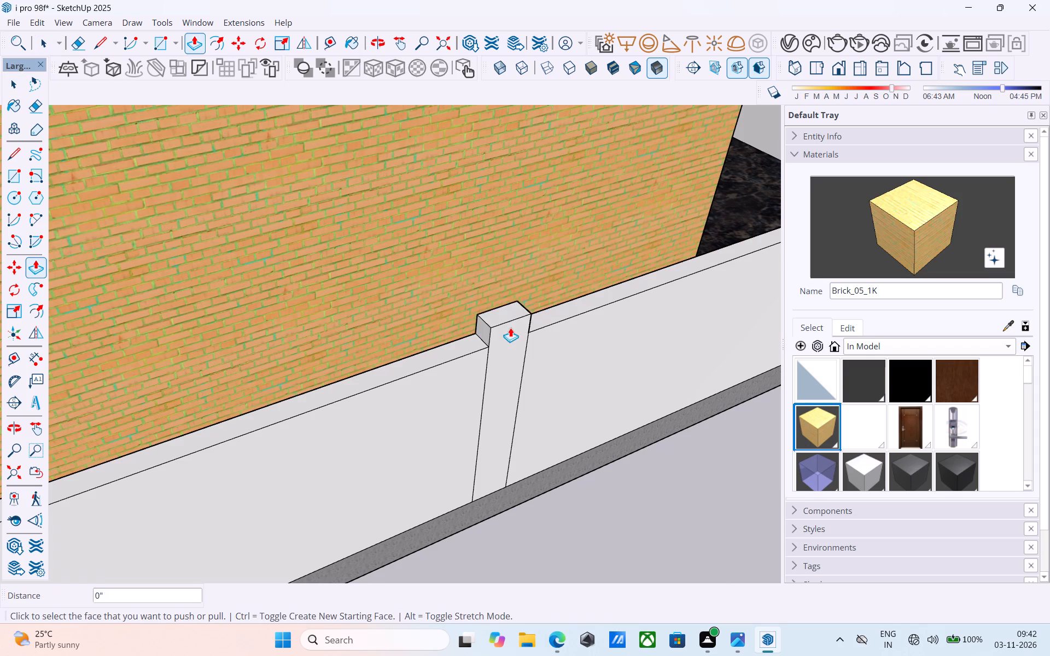
scroll(512, 329, down, 13)
double_click(516, 349)
key(space)
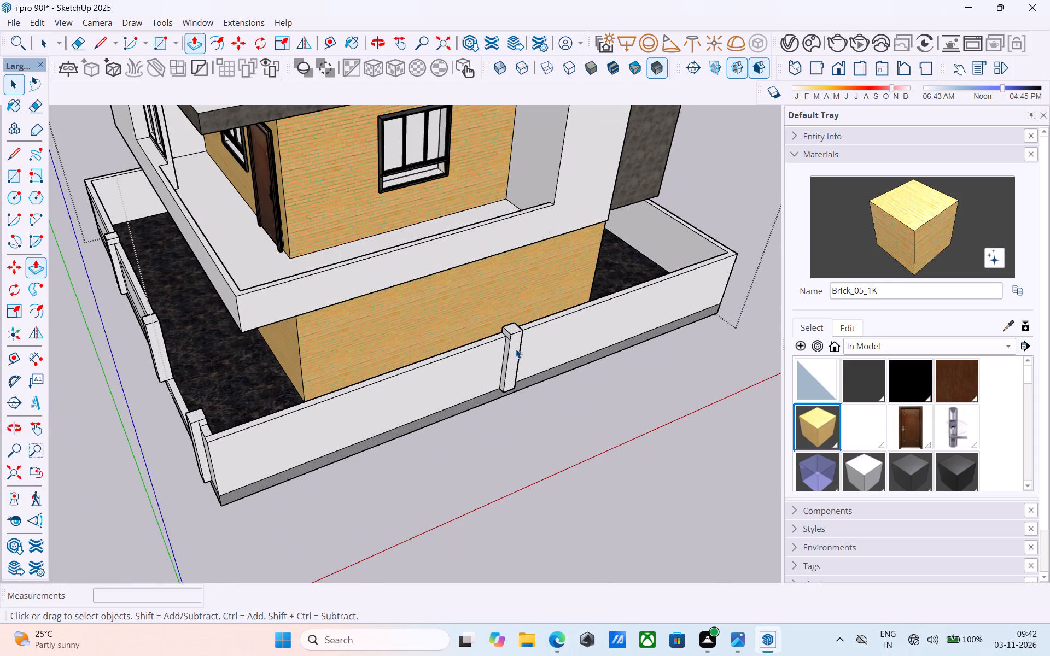
Erase the leftover edges on both side faces of the side wall pillar where it meets the wall.
middle_click(516, 349)
scroll(519, 346, up, 12)
key(e)
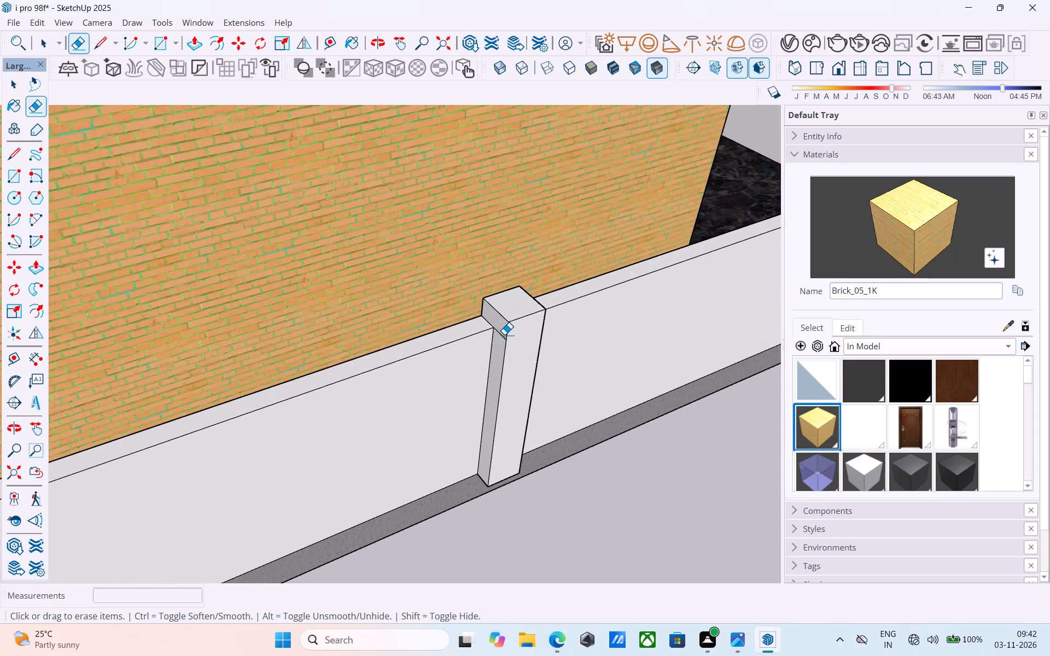
scroll(504, 335, up, 3)
click(501, 336)
scroll(499, 338, down, 11)
middle_drag(538, 337, 207, 276)
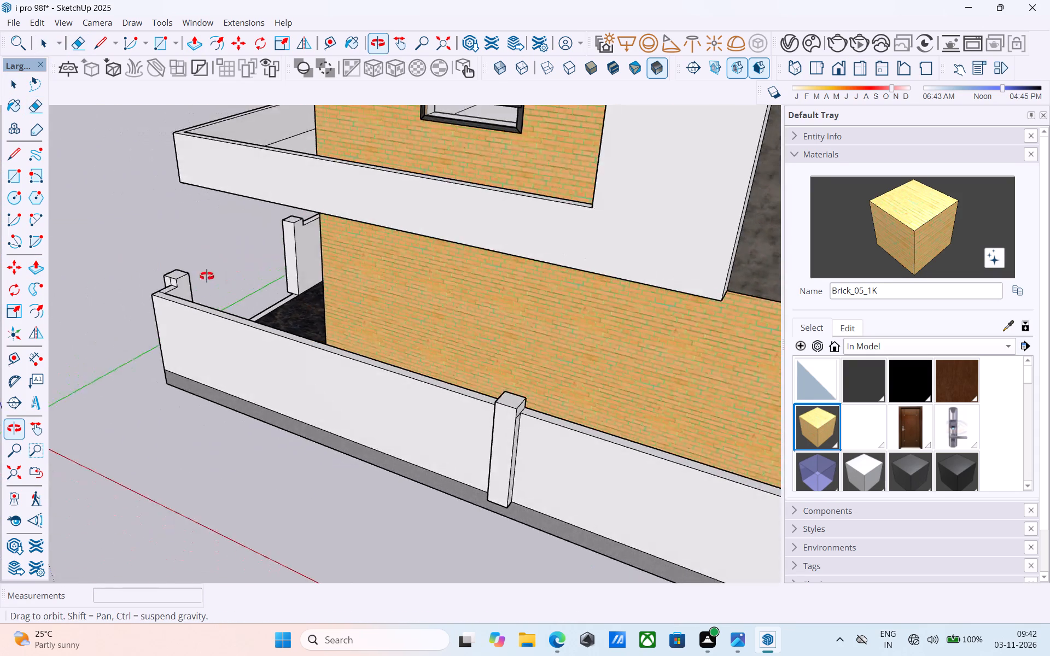
middle_drag(207, 276, 203, 276)
scroll(489, 488, up, 11)
click(520, 366)
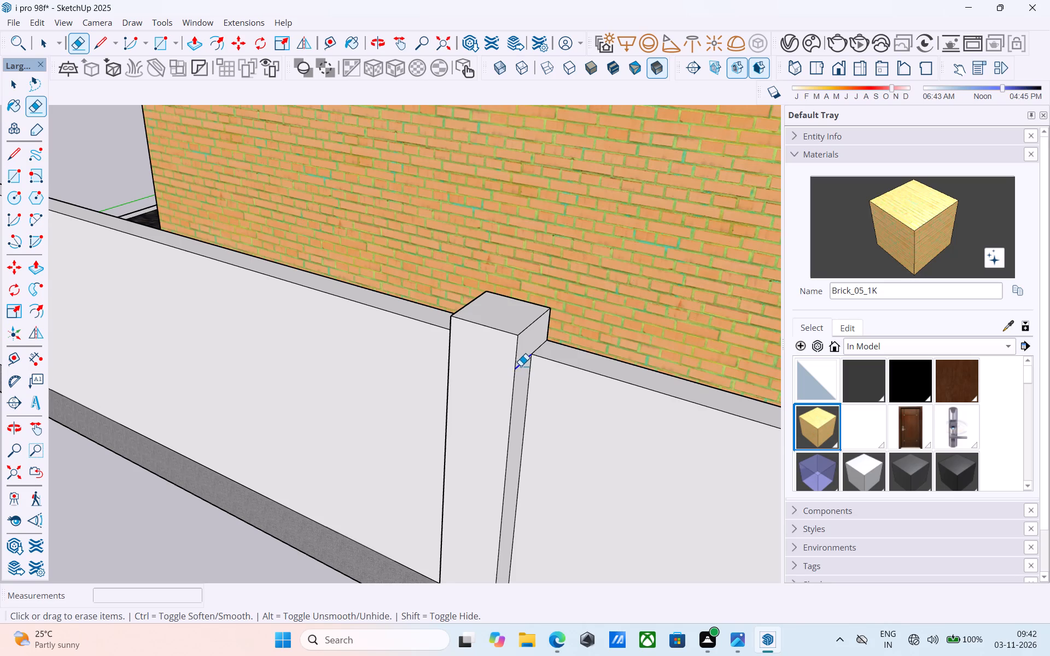
scroll(523, 376, down, 20)
scroll(523, 376, down, 4)
middle_drag(480, 446, 812, 436)
key(space)
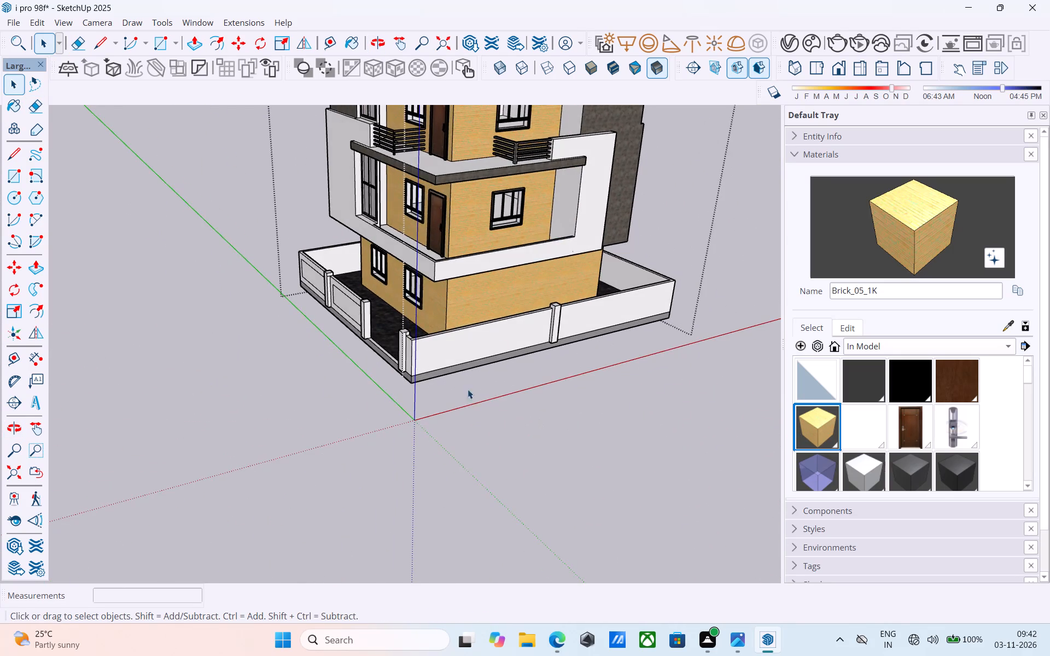
Offset the outline of the side wall panel between the front corner and the new pillar 1' inward.
scroll(492, 338, up, 8)
click(476, 338)
scroll(476, 338, up, 5)
key(f)
click(476, 338)
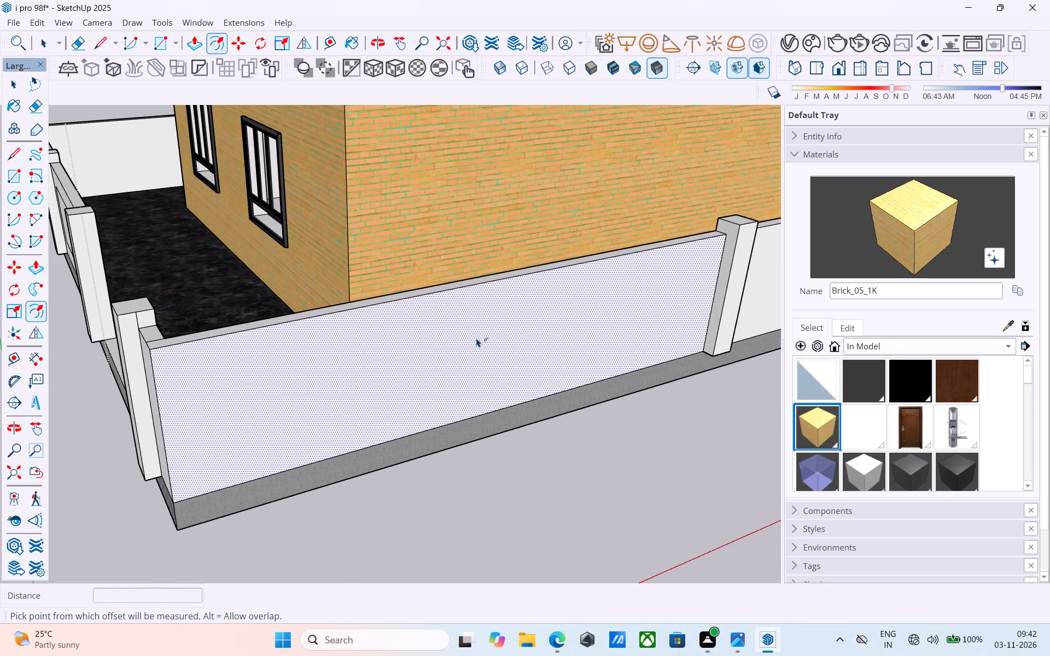
text(1')
key(Return)
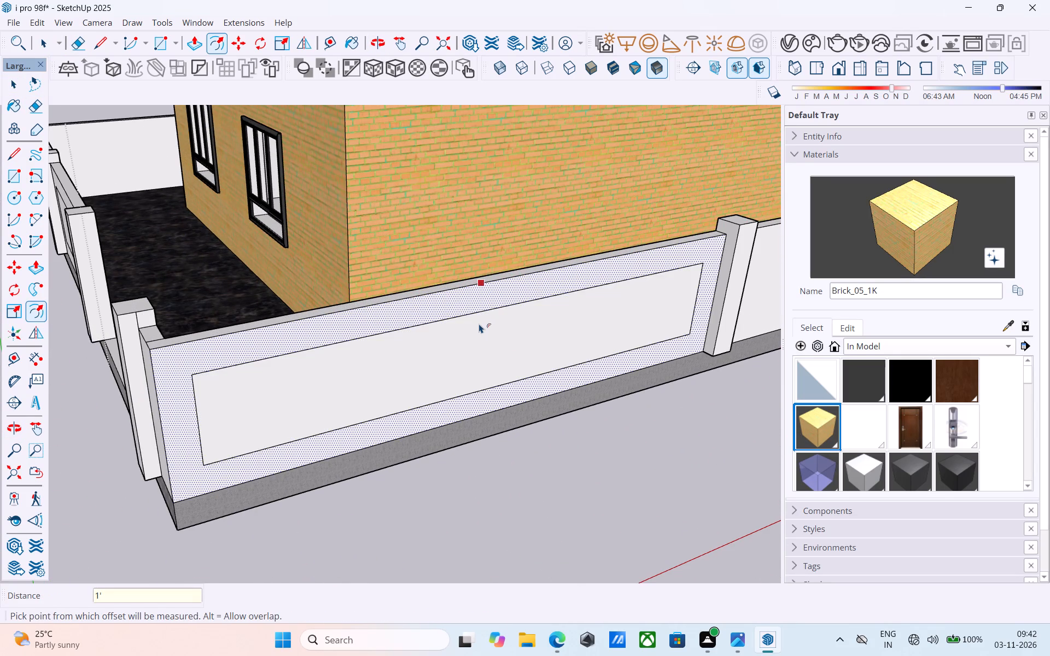
key(space)
Offset the outline of the side wall panel between the new pillar and the rear corner 1' inward.
scroll(480, 324, down, 19)
middle_drag(358, 335, 359, 314)
scroll(526, 331, up, 10)
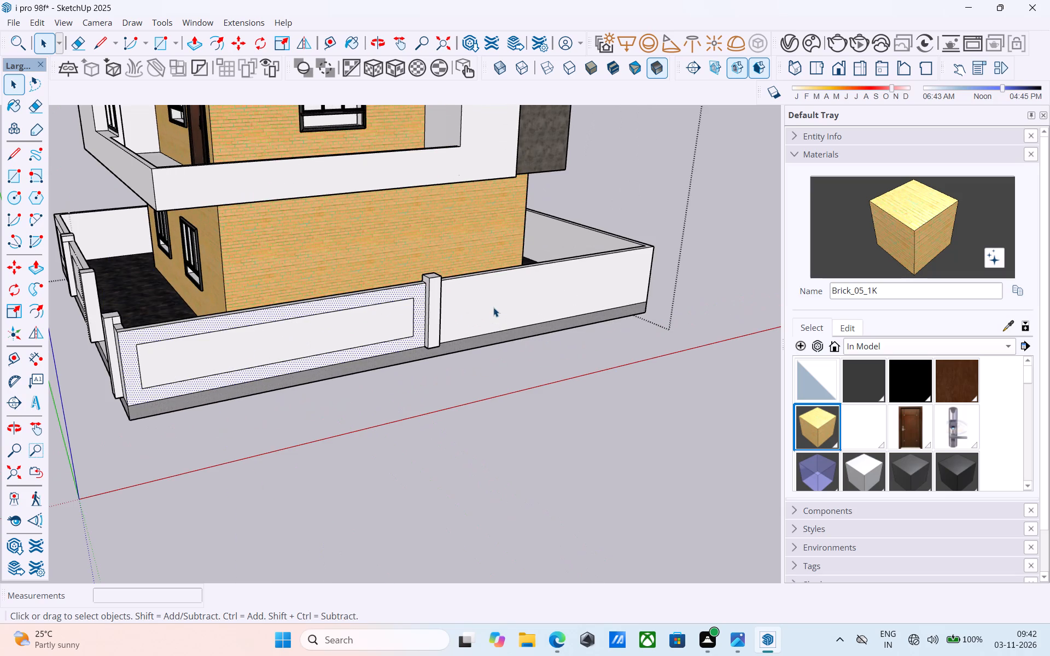
click(493, 307)
scroll(492, 306, up, 4)
key(f)
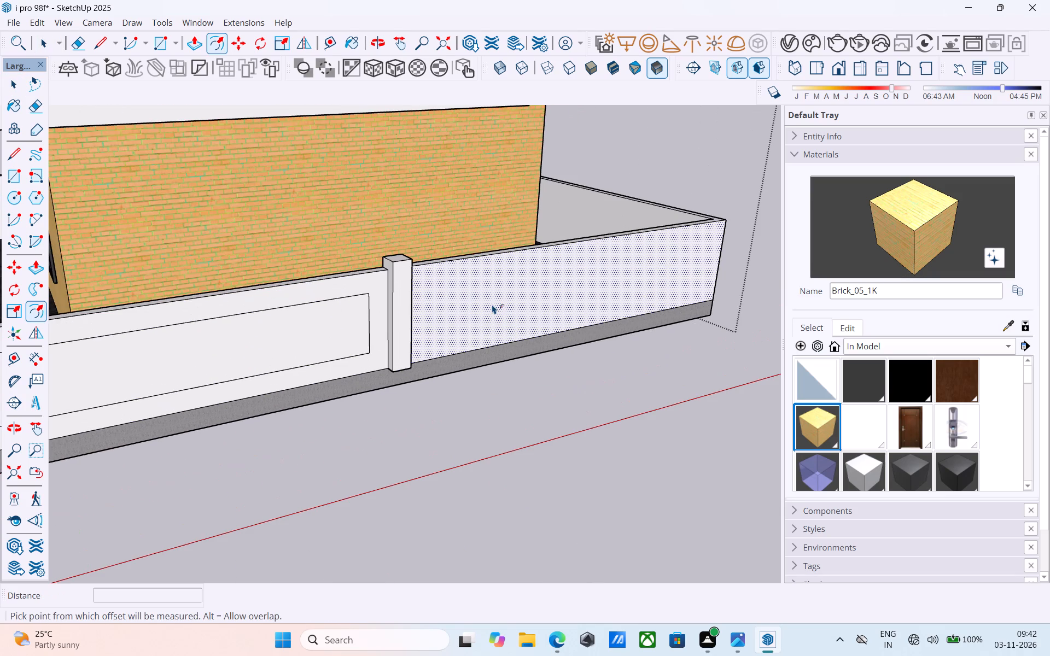
click(492, 304)
key(1)
key(apostrophe)
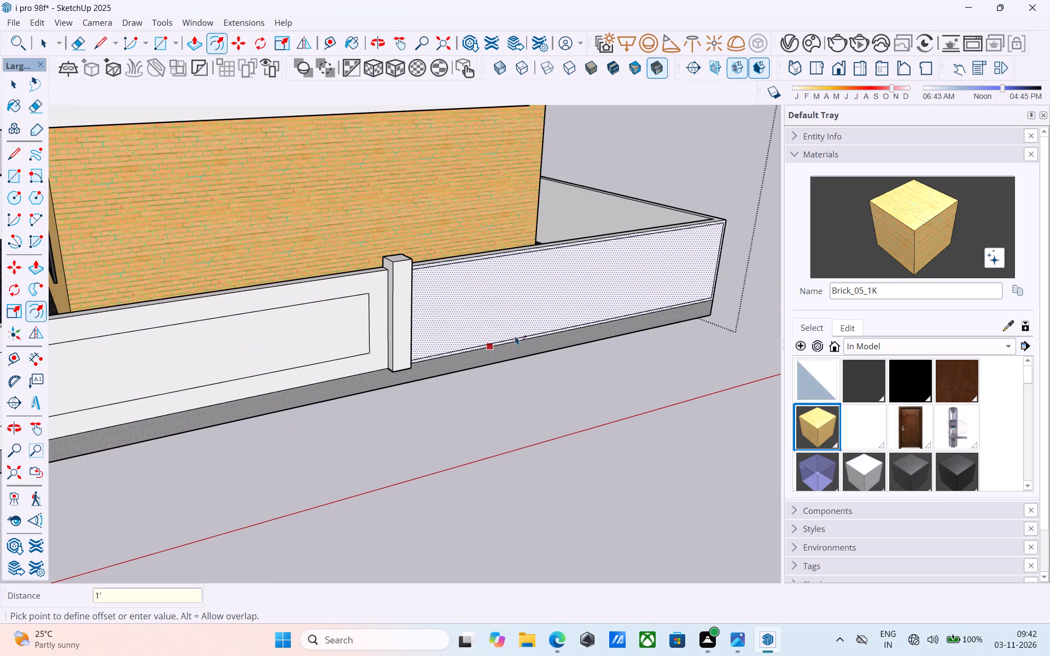
key(Return)
key(space)
Save the model.
scroll(516, 333, down, 11)
key(ctrl+s)
Draw a vertical line at the midpoint of the opposite side boundary wall's outer face, from top edge to base band.
scroll(516, 329, down, 5)
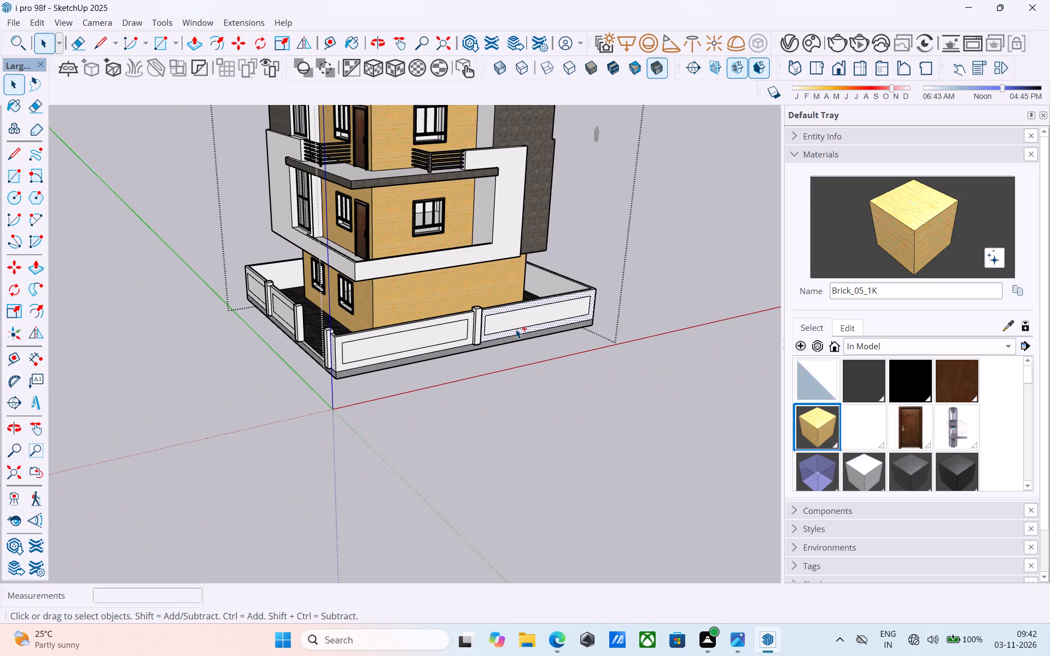
shift+middle_drag(516, 329, 139, 368)
shift+middle_drag(497, 381, 89, 317)
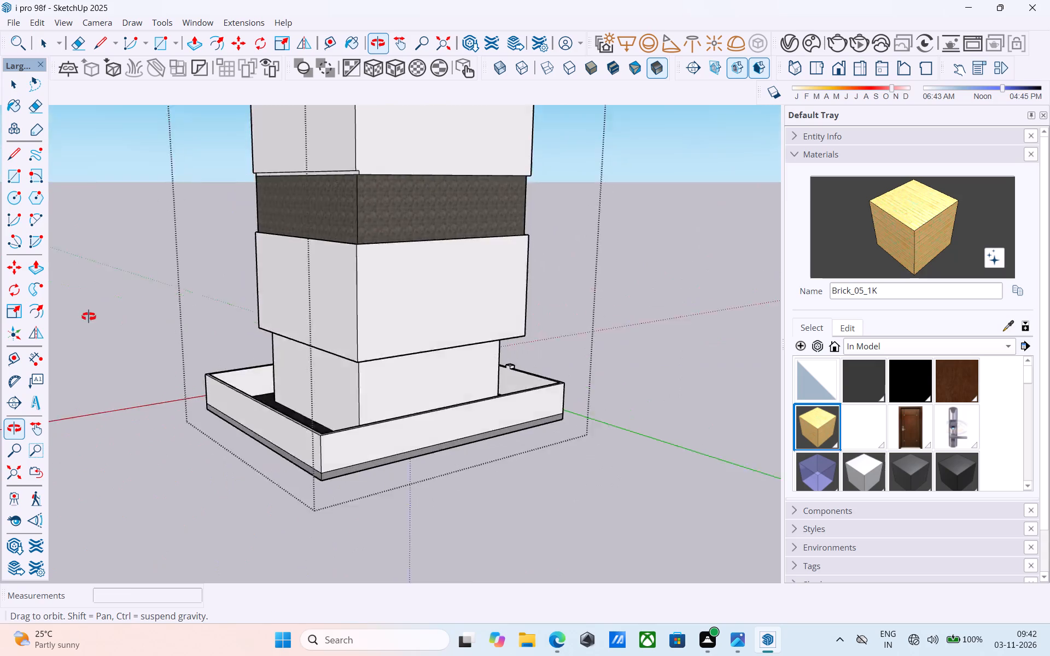
shift+middle_drag(89, 317, 44, 348)
shift+middle_drag(454, 465, 650, 395)
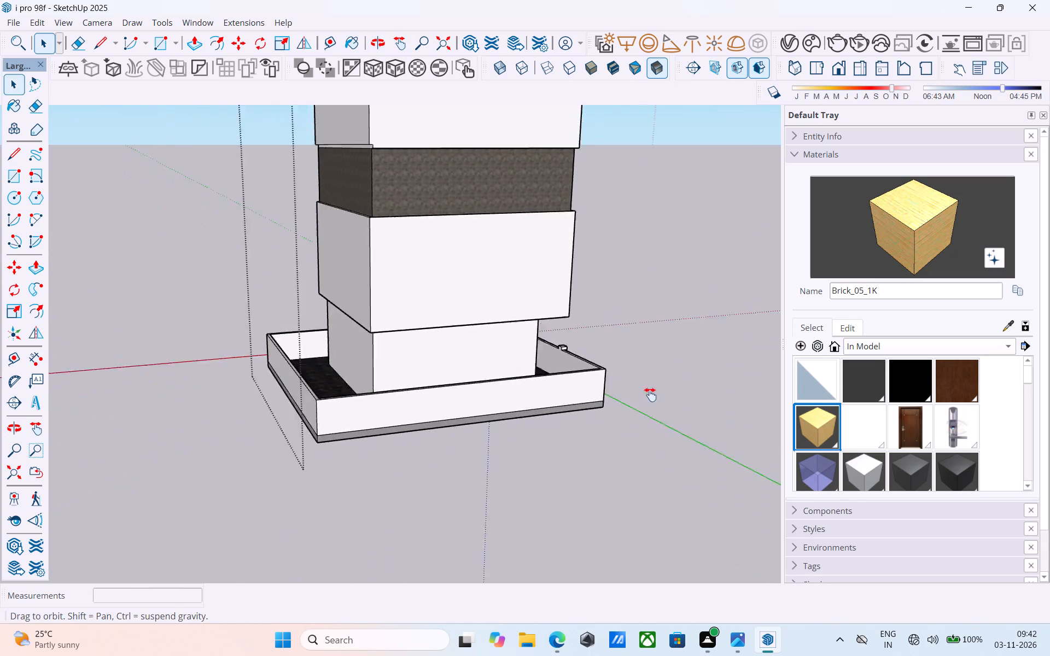
shift+middle_drag(650, 395, 929, 437)
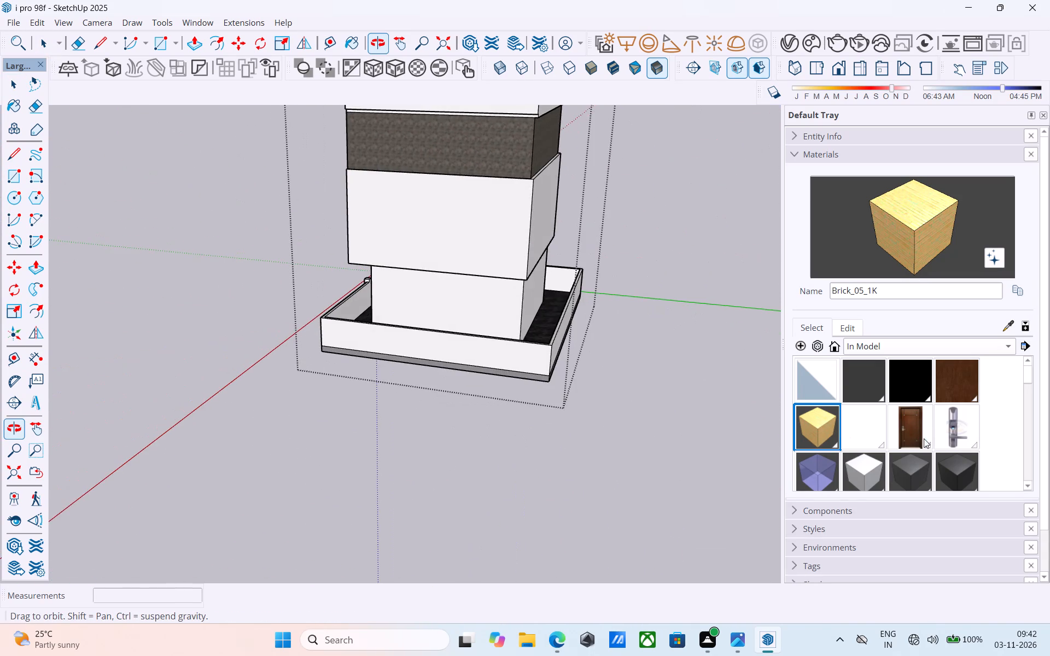
shift+middle_drag(714, 425, 246, 438)
scroll(387, 434, up, 5)
middle_drag(430, 396, 244, 432)
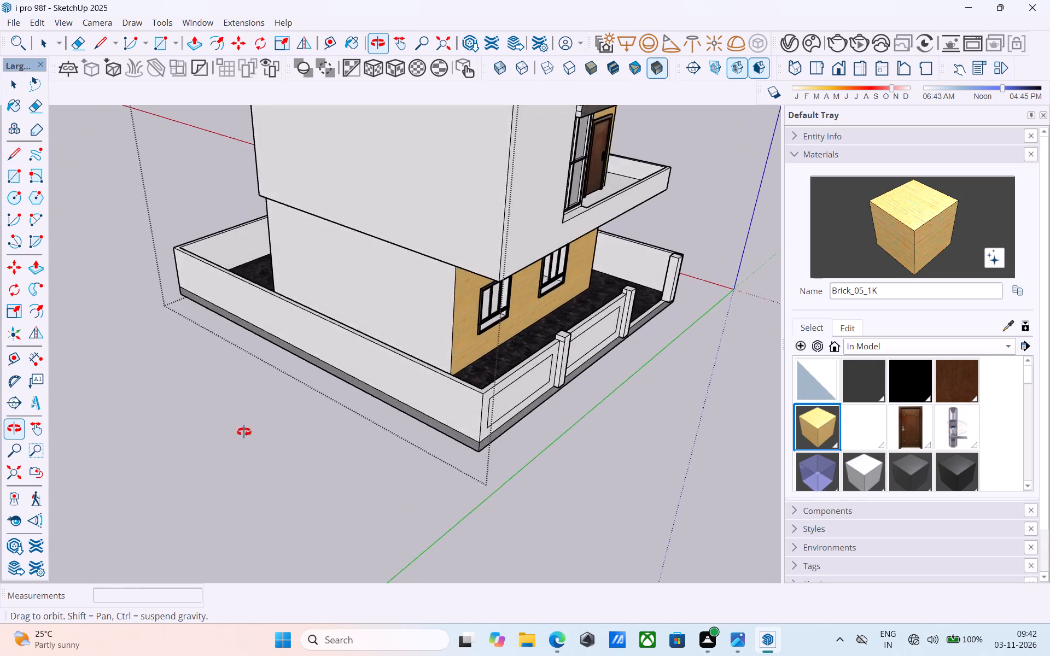
middle_drag(244, 432, 296, 450)
key(l)
scroll(352, 388, up, 3)
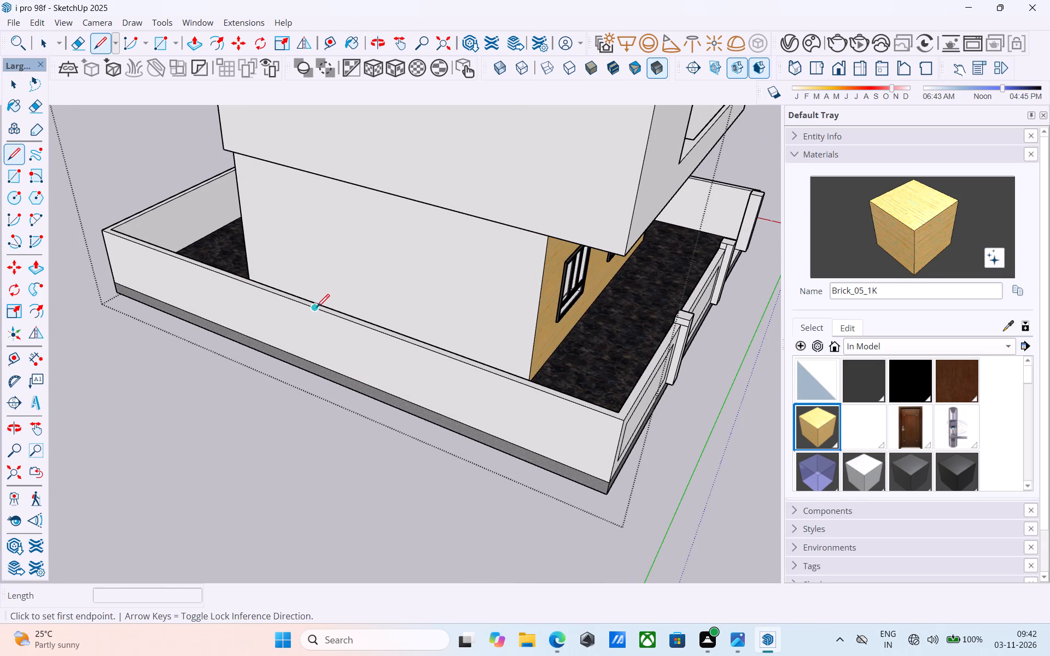
click(314, 306)
click(315, 370)
key(space)
Copy the opposite side wall's vertical centre line 6" toward the front wall.
scroll(316, 329, up, 6)
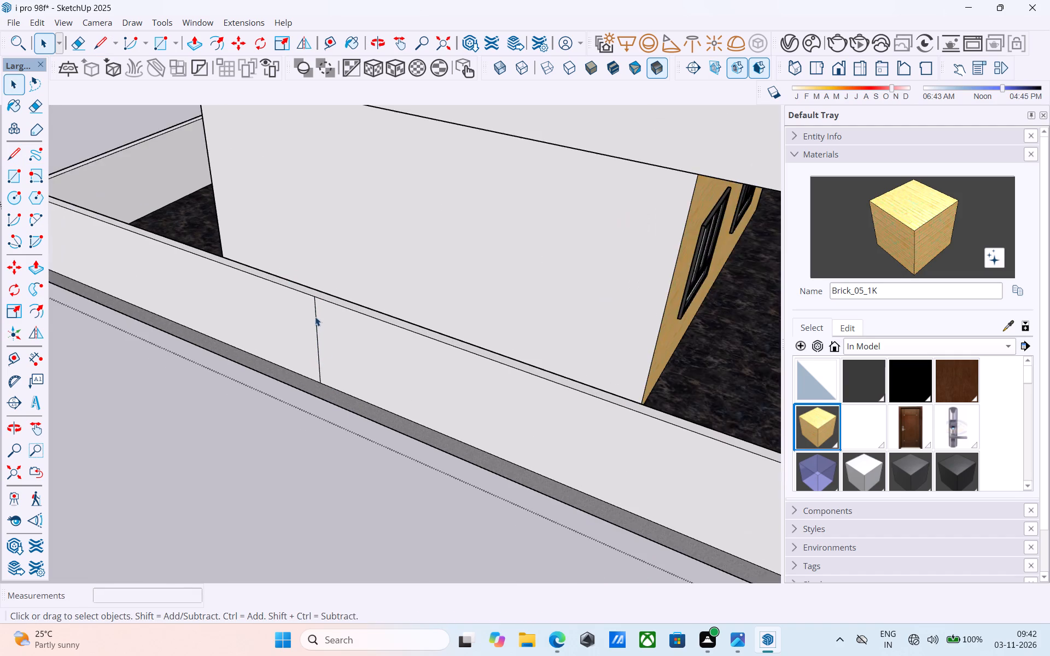
scroll(315, 317, up, 3)
click(316, 311)
key(m)
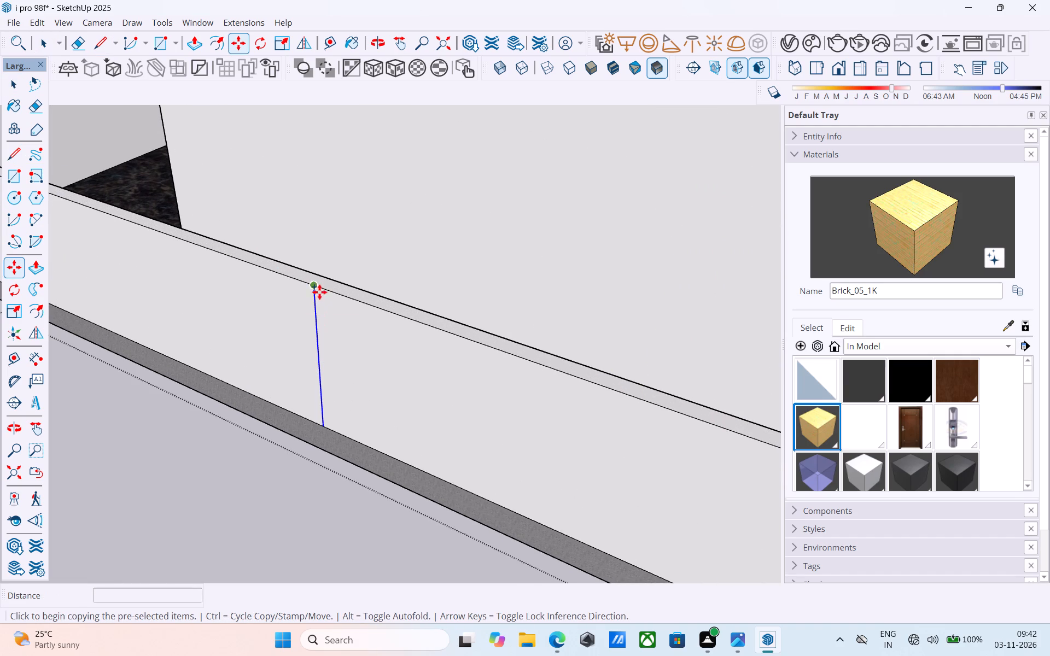
click(319, 291)
key(6)
key(shift+quotedbl)
key(Return)
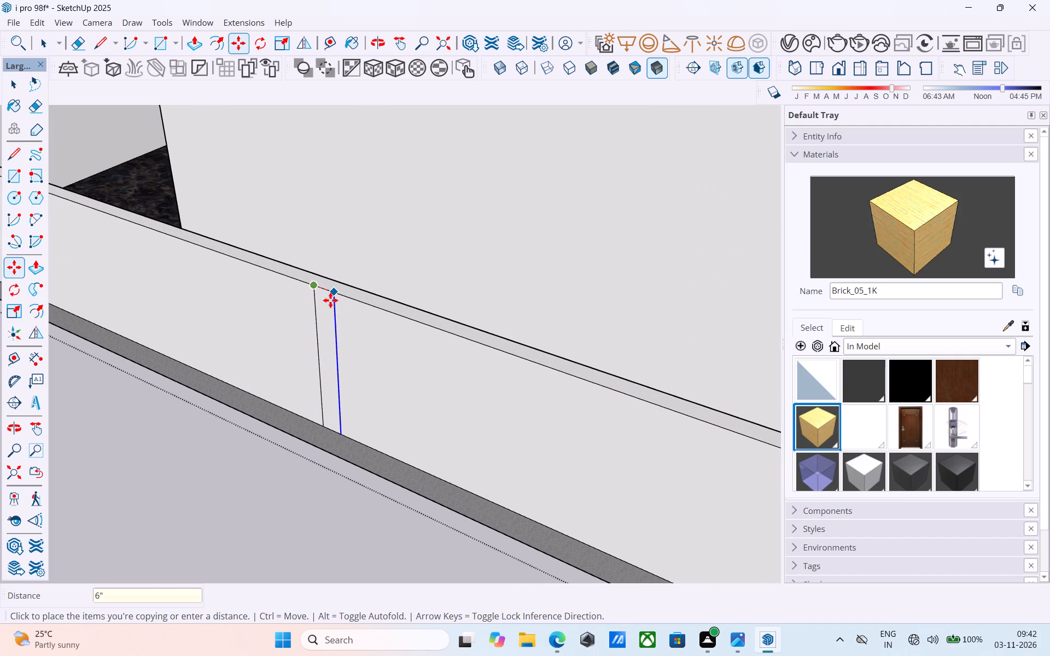
Copy the offset vertical line on the opposite side wall 1' back toward the rear corner, past the centre line.
key(space)
text(m)
click(331, 295)
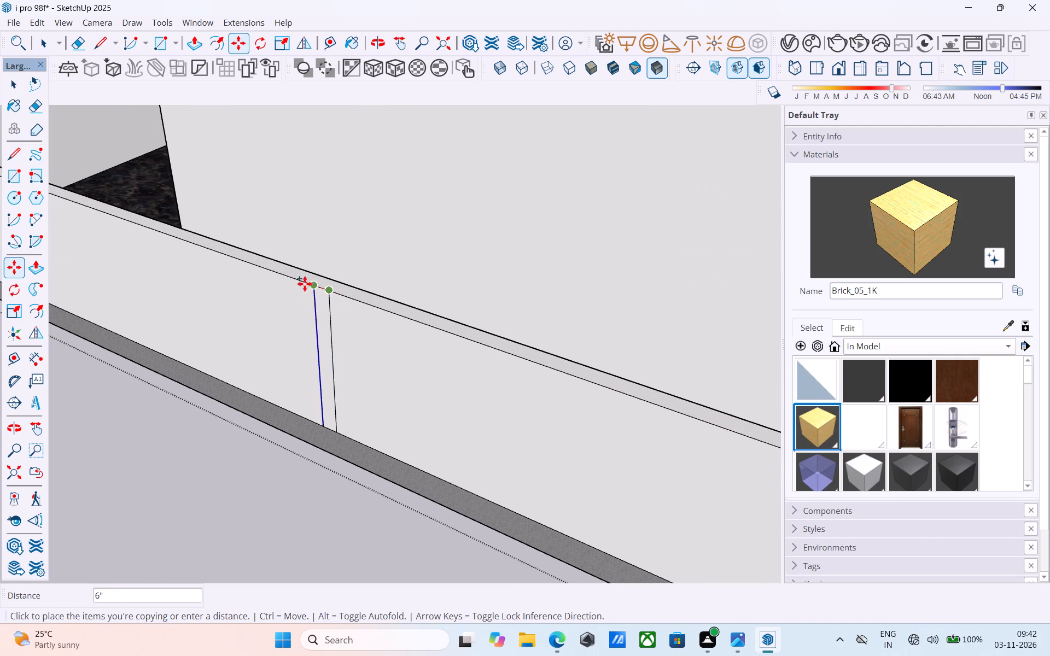
key(1)
key(Return)
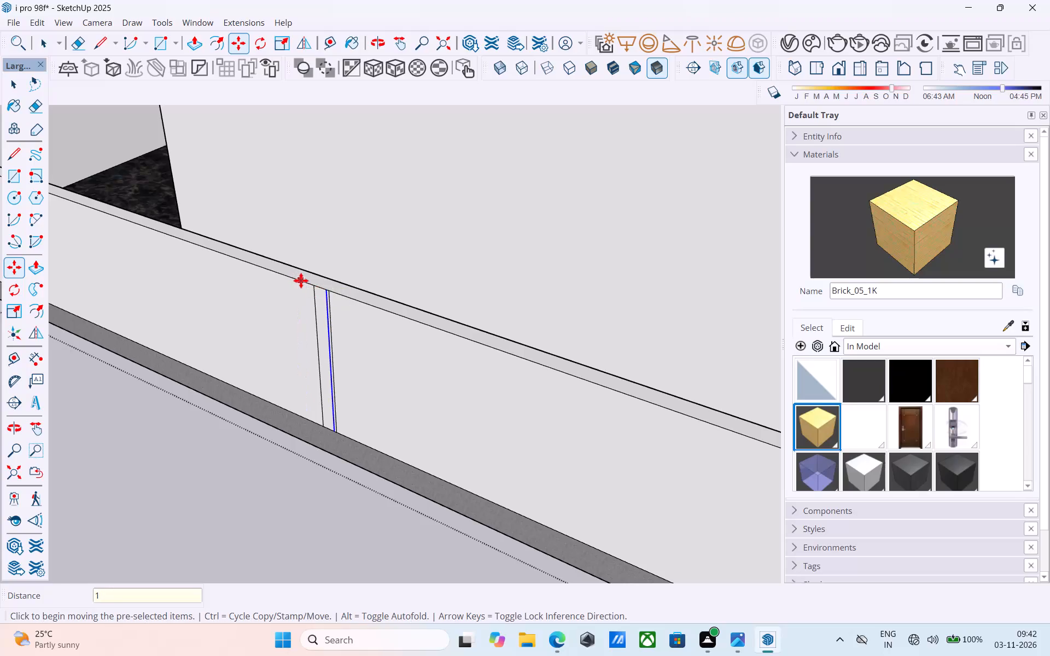
key(1)
key(apostrophe)
key(Return)
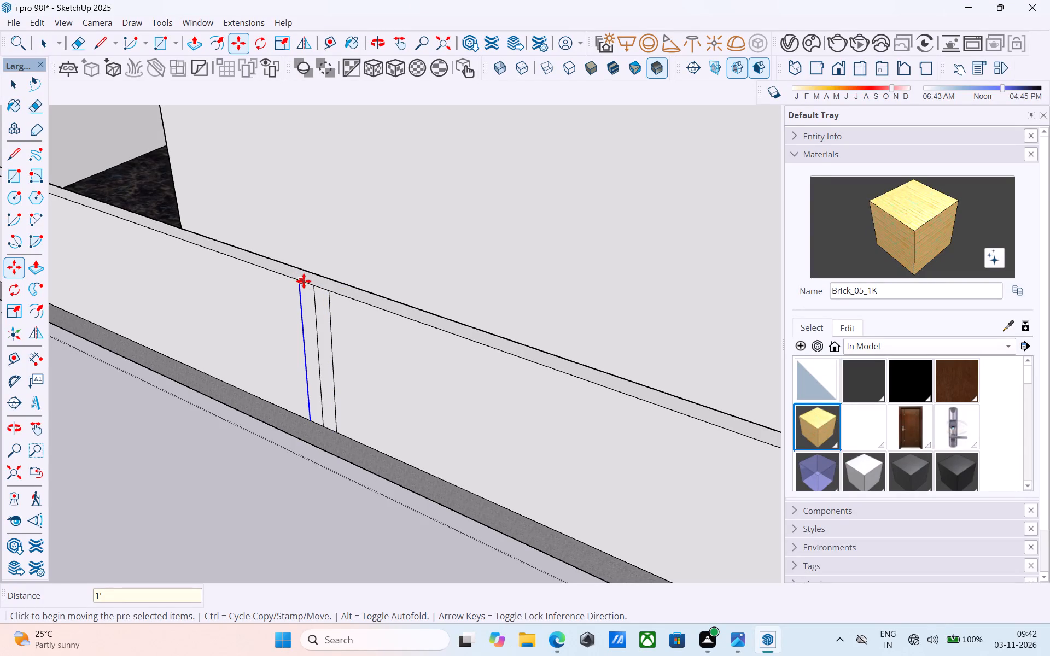
Erase the centre line between the two vertical lines on the opposite side wall.
key(space)
key(e)
scroll(306, 307, up, 7)
drag(320, 342, 325, 344)
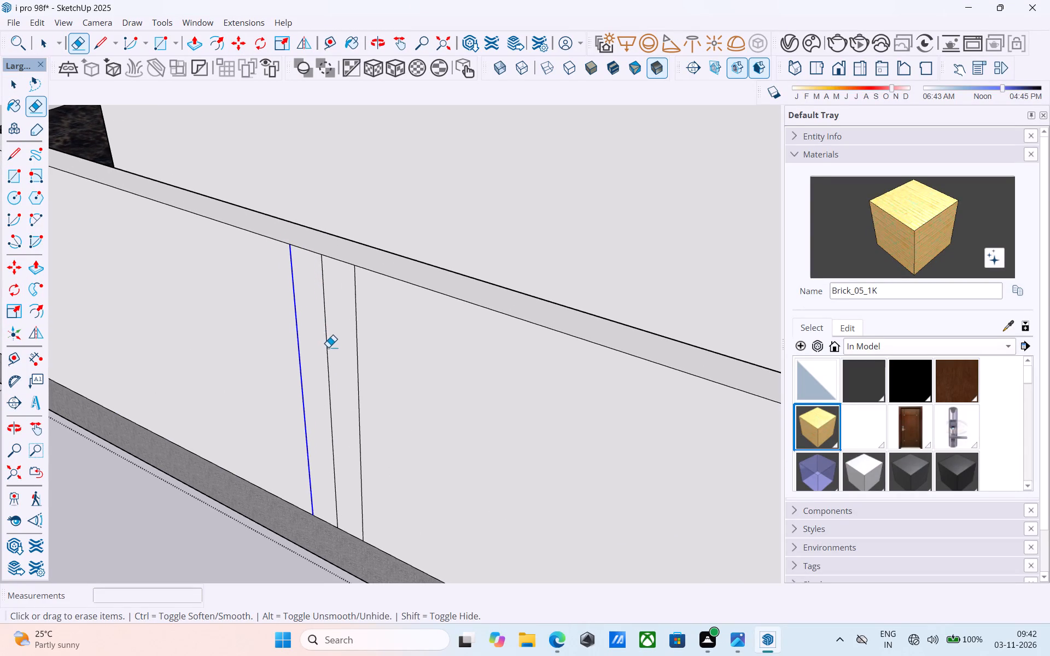
drag(330, 349, 324, 341)
key(space)
Draw two 6" lines across the opposite side wall's top, from the upper ends of the vertical lines to the inner edge.
middle_drag(328, 329, 319, 364)
key(l)
scroll(325, 312, down, 4)
shift+middle_drag(325, 312, 342, 378)
scroll(354, 359, up, 4)
click(363, 345)
click(387, 326)
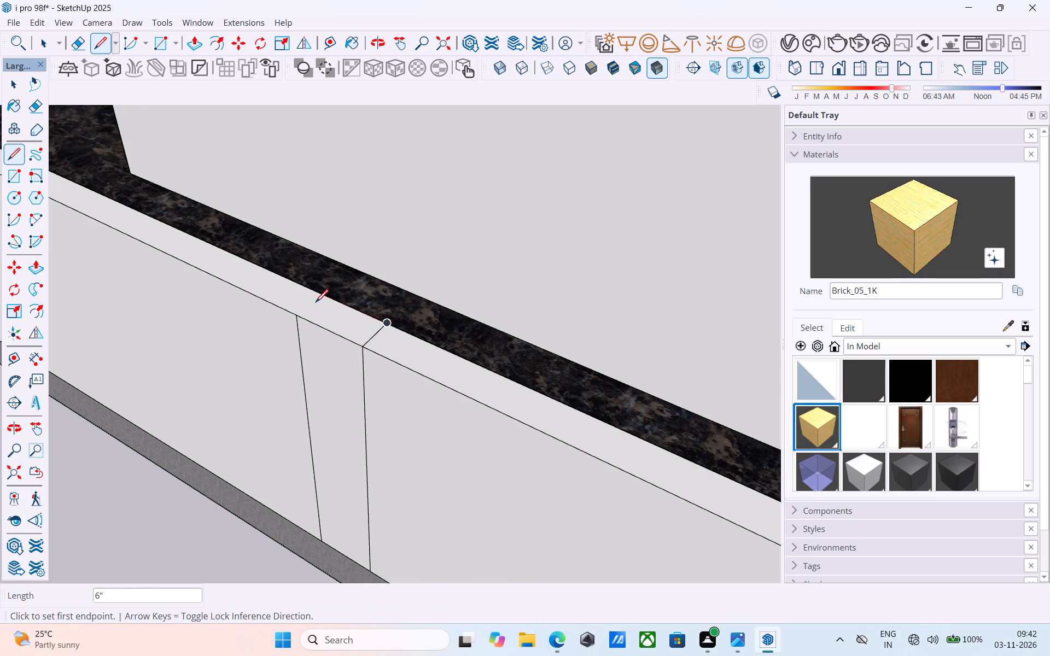
click(299, 317)
click(326, 292)
key(space)
Push/Pull the pillar strip's top face upward and outer face outward on the opposite side wall, repeating the last distance.
click(321, 313)
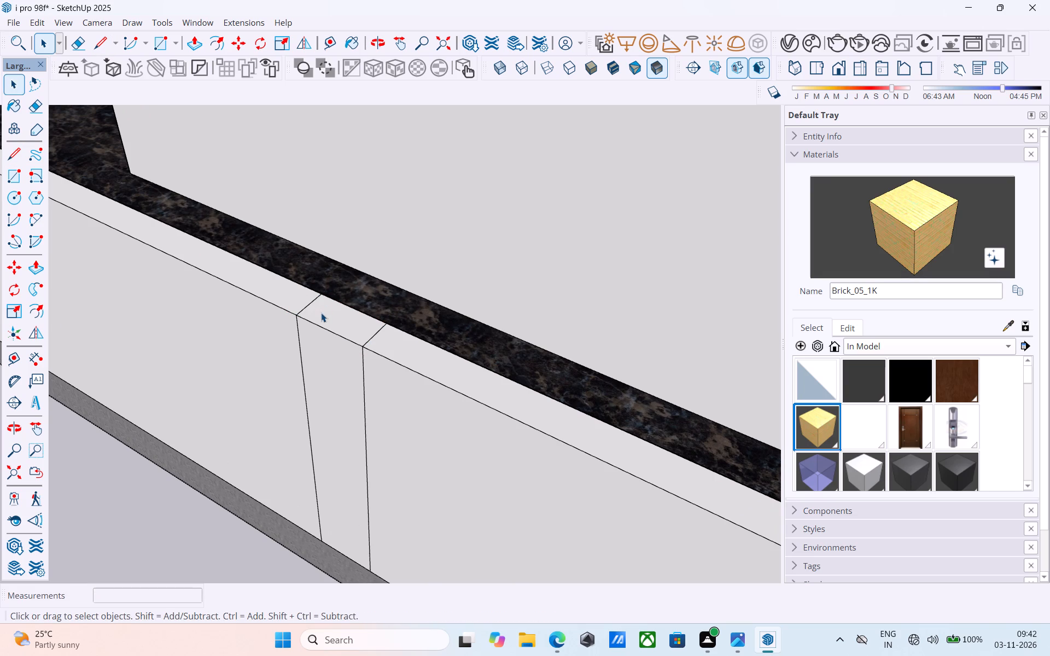
key(p)
double_click(321, 313)
double_click(323, 361)
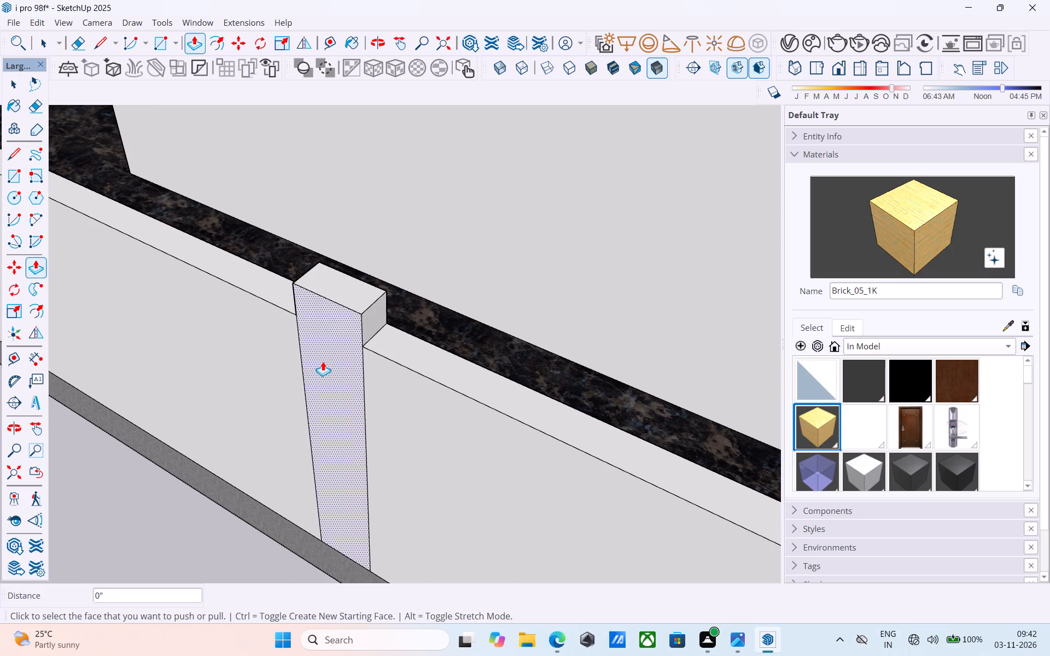
Erase the leftover edges on both side faces of the new pillar at wall-top level.
scroll(323, 361, down, 2)
scroll(323, 361, up, 1)
key(space)
scroll(323, 361, down, 4)
key(e)
scroll(353, 360, up, 4)
drag(330, 356, 337, 365)
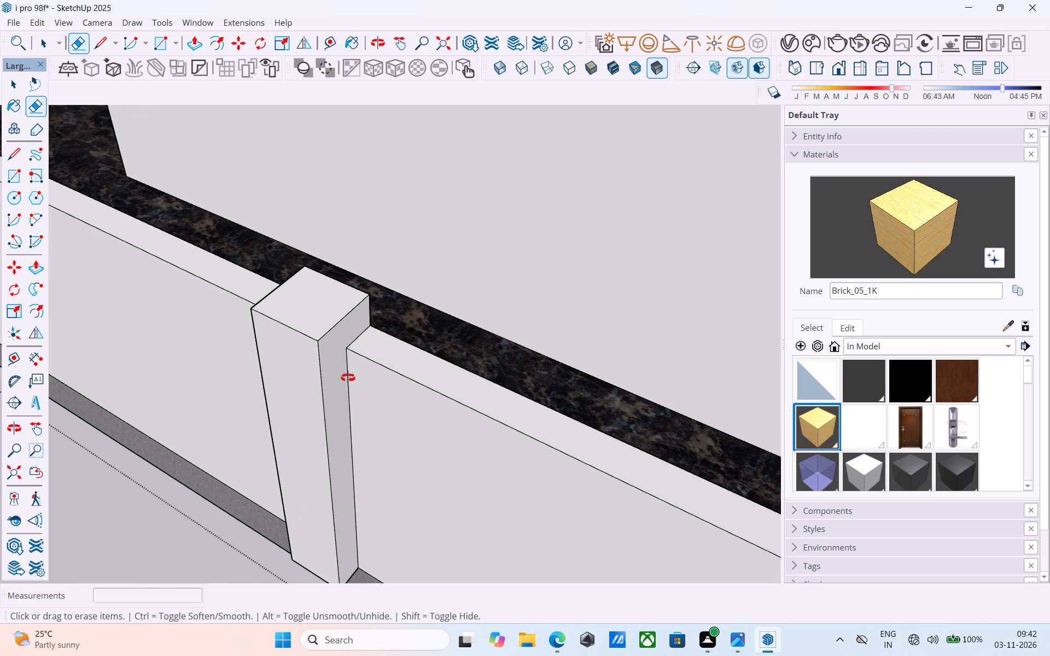
middle_drag(348, 378, 825, 347)
click(376, 426)
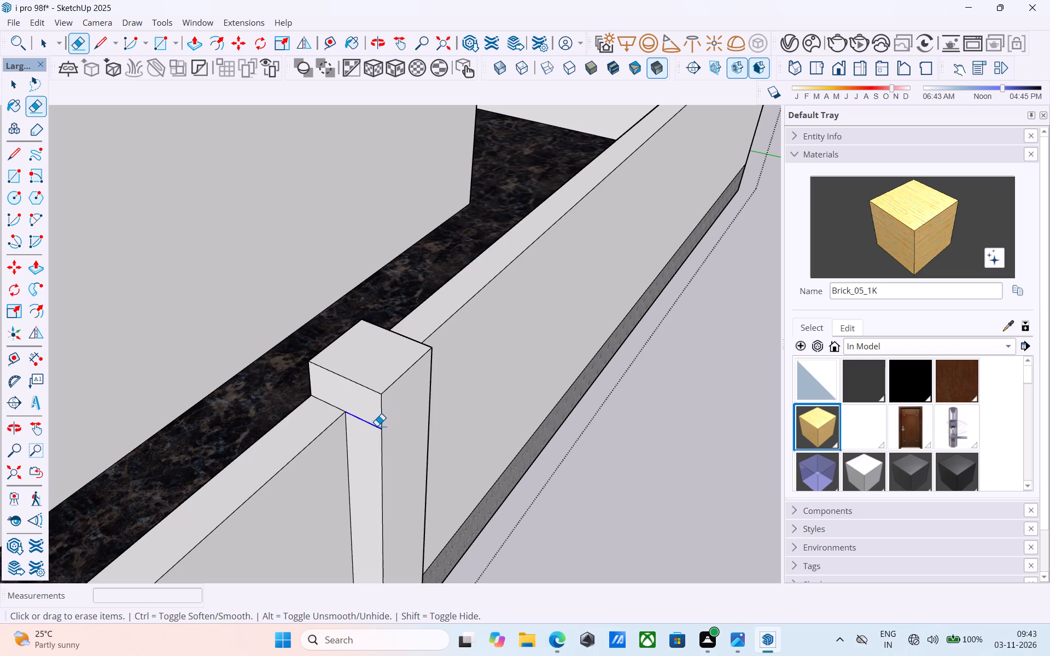
key(space)
Save the model.
key(ctrl+s)
Draw a vertical line at the midpoint of the rear boundary wall's outer face, from top edge to base band.
scroll(381, 429, down, 19)
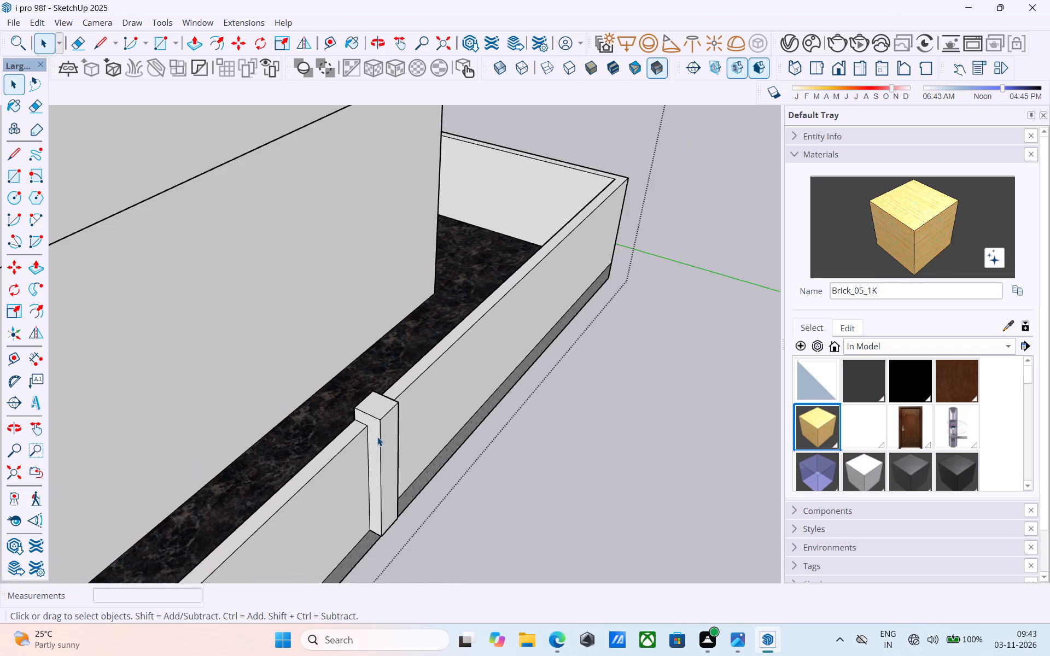
scroll(377, 437, down, 6)
scroll(377, 437, up, 1)
scroll(377, 437, down, 7)
middle_drag(372, 440, 336, 342)
scroll(323, 353, down, 4)
scroll(245, 404, up, 5)
scroll(251, 401, down, 6)
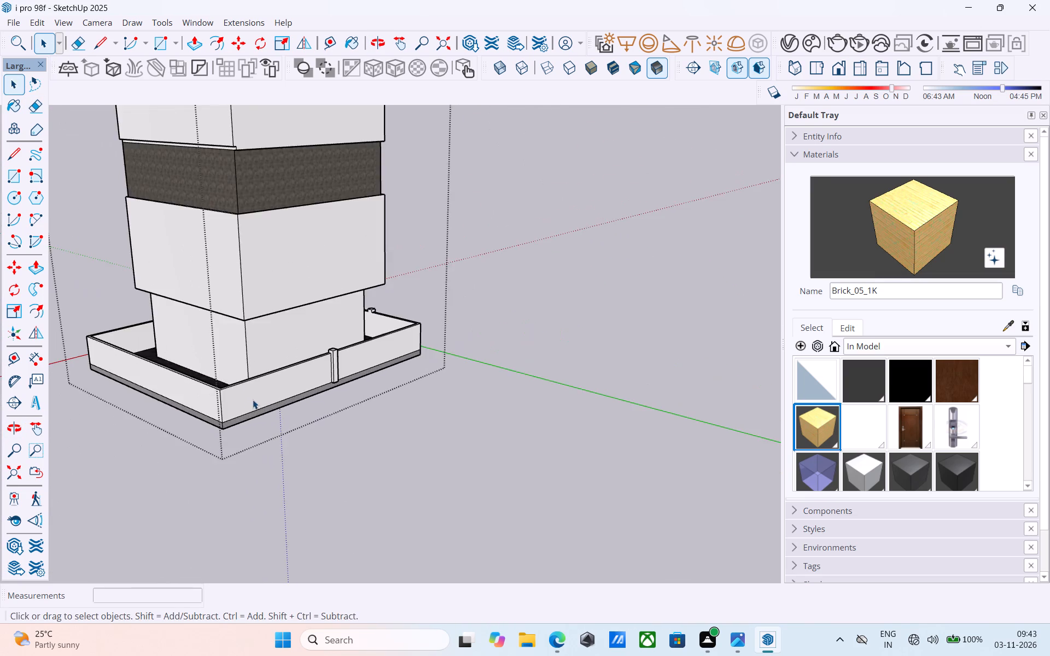
scroll(253, 400, down, 5)
middle_drag(267, 394, 646, 386)
scroll(361, 468, up, 5)
middle_drag(412, 412, 383, 419)
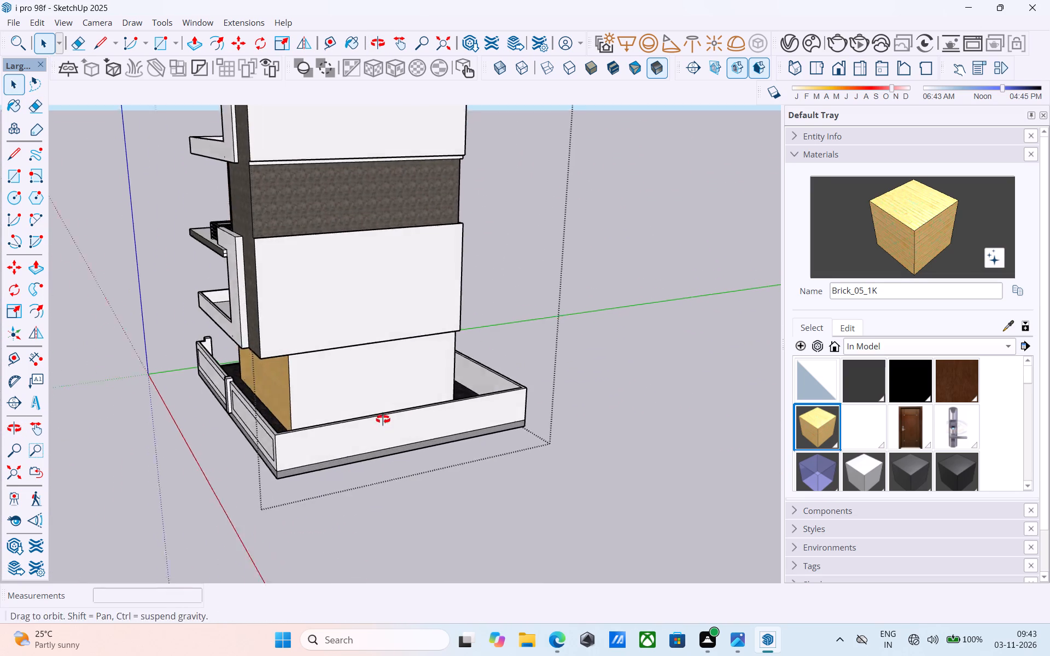
middle_drag(383, 419, 382, 420)
scroll(383, 427, up, 3)
middle_drag(396, 424, 368, 441)
key(l)
scroll(380, 440, up, 6)
click(400, 402)
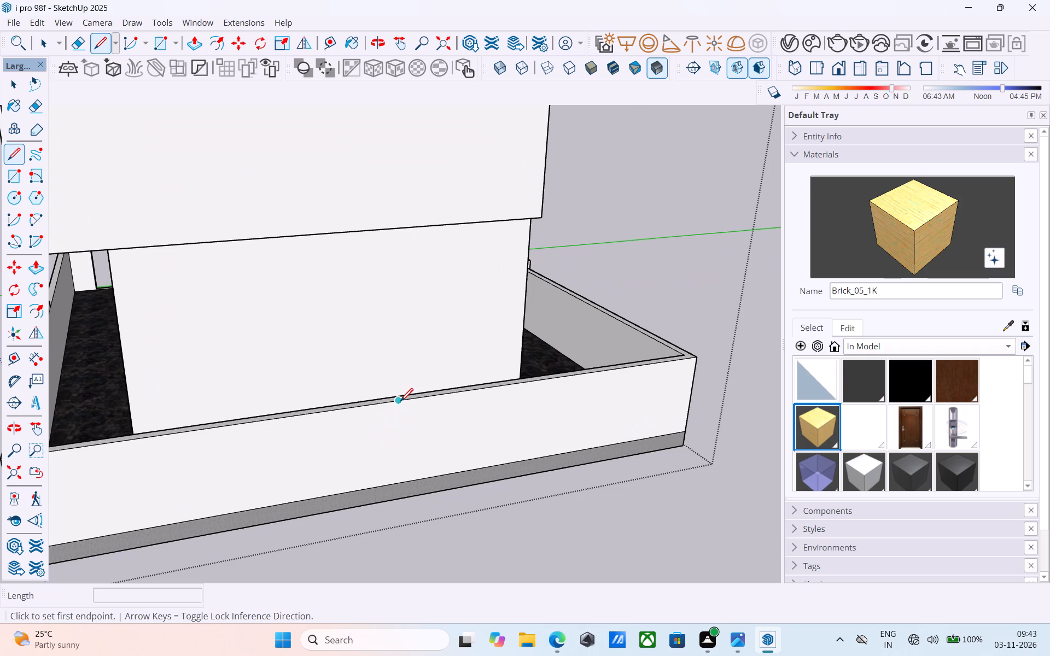
click(398, 484)
key(space)
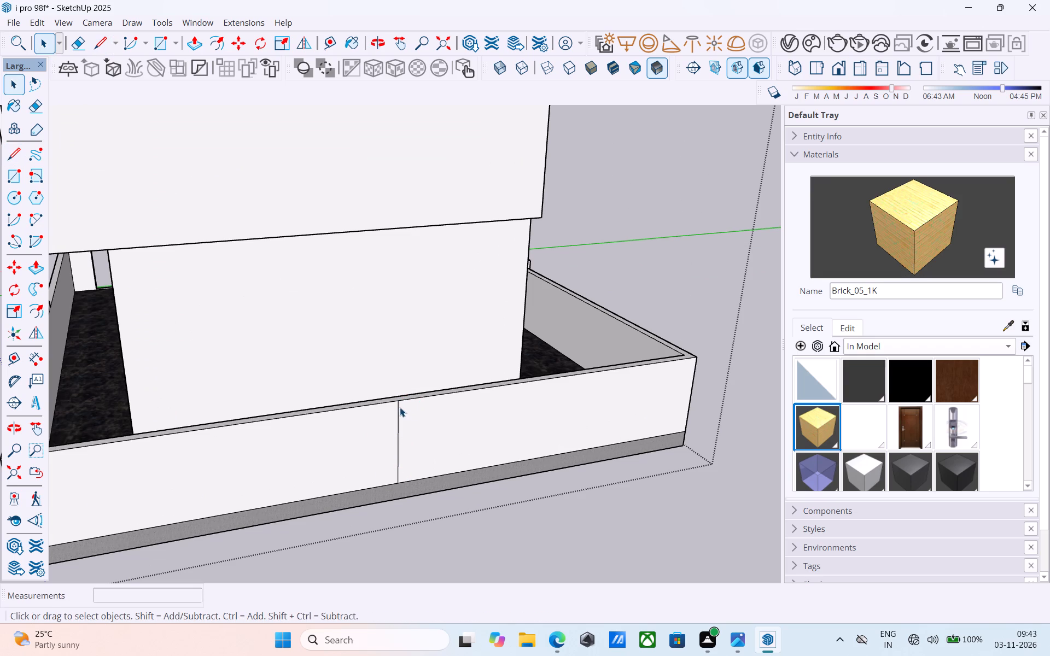
Copy the rear wall's vertical centre line 6" toward the opposite side wall.
click(399, 406)
key(m)
scroll(399, 406, up, 7)
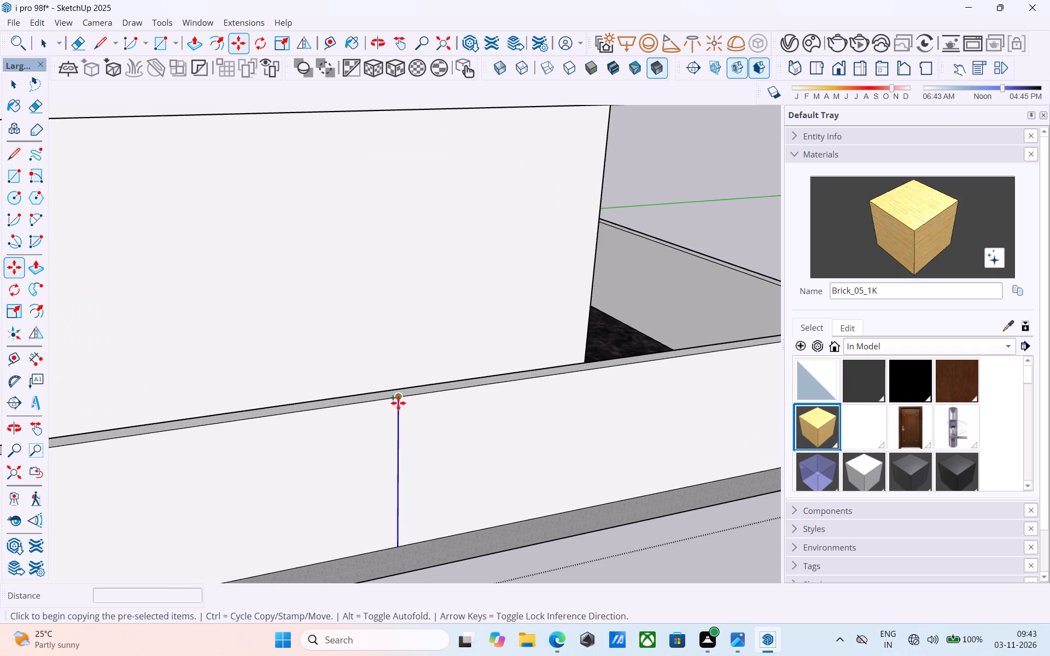
click(398, 403)
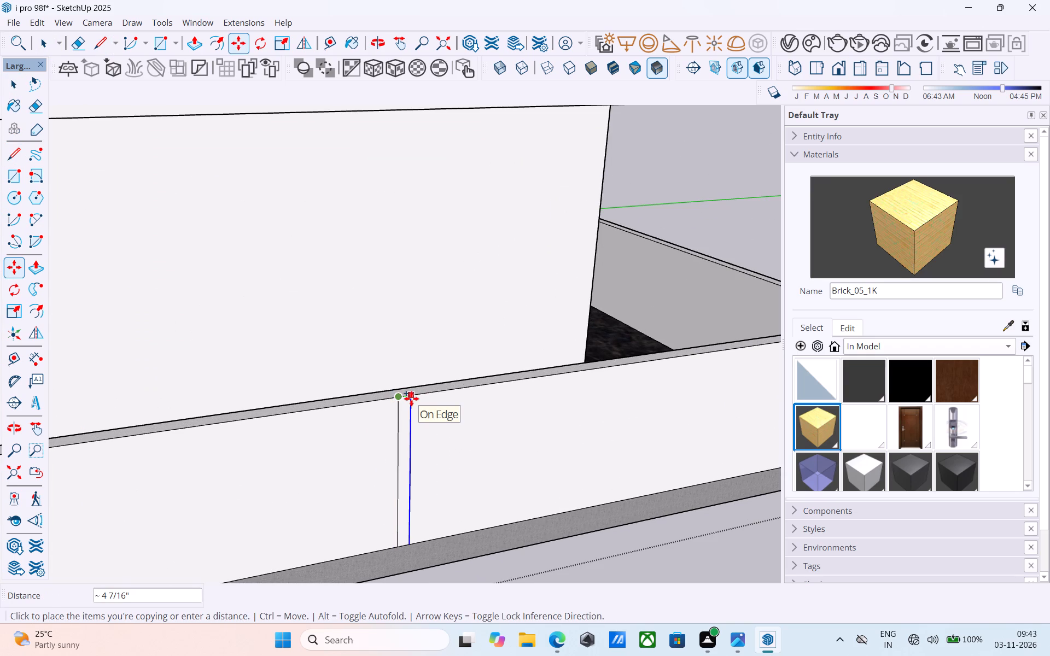
text(6")
key(Return)
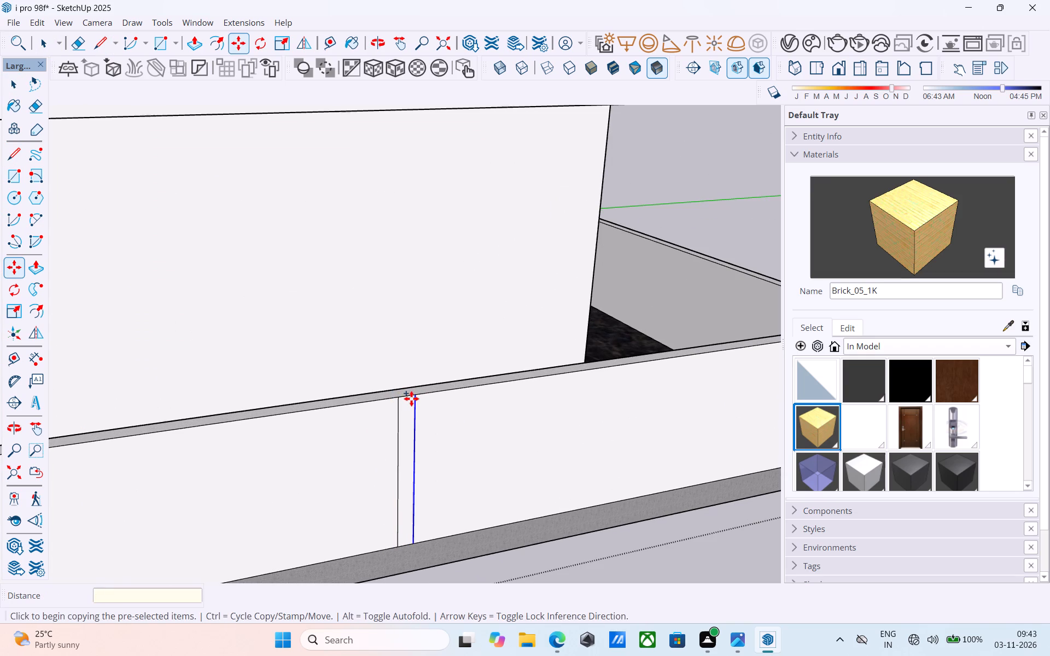
Copy the offset vertical line on the rear wall 1' back past the centre line.
click(416, 397)
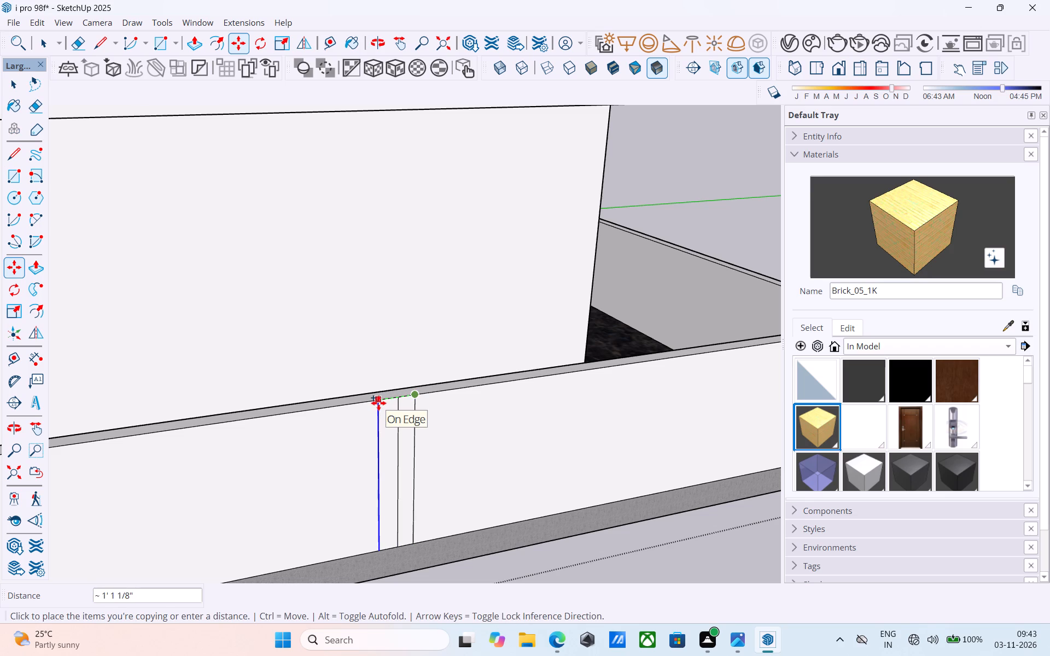
text(1')
key(Return)
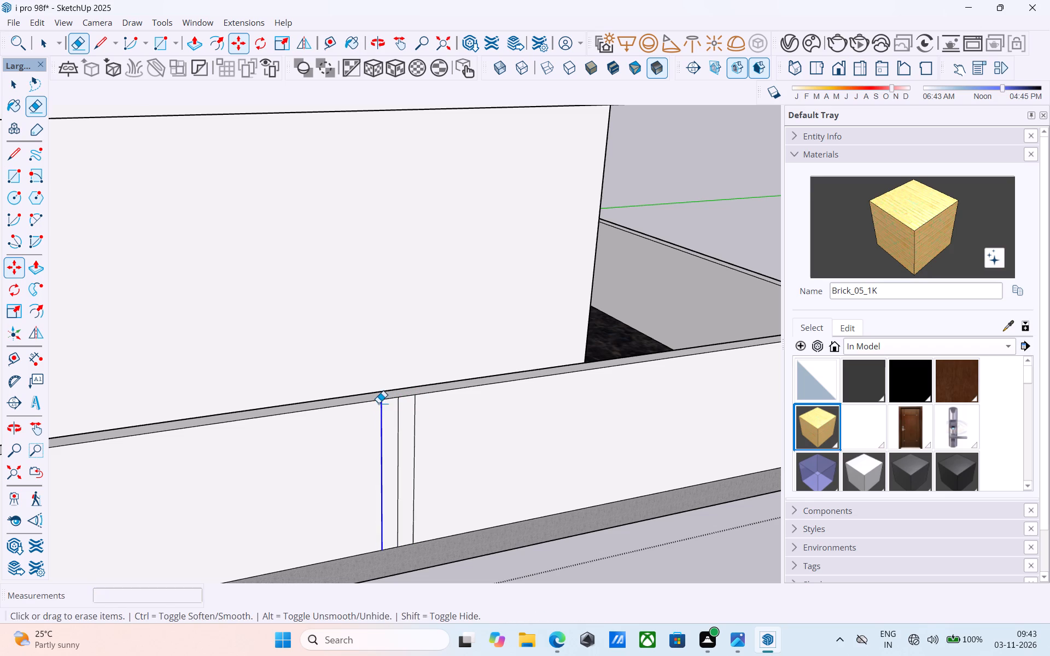
Erase the centre line between the two vertical lines on the rear wall.
key(e)
scroll(387, 434, up, 4)
drag(399, 436, 406, 438)
key(space)
Draw two 6" lines across the rear wall's top, from the upper ends of the vertical lines to the inner edge.
middle_drag(401, 435, 379, 571)
key(l)
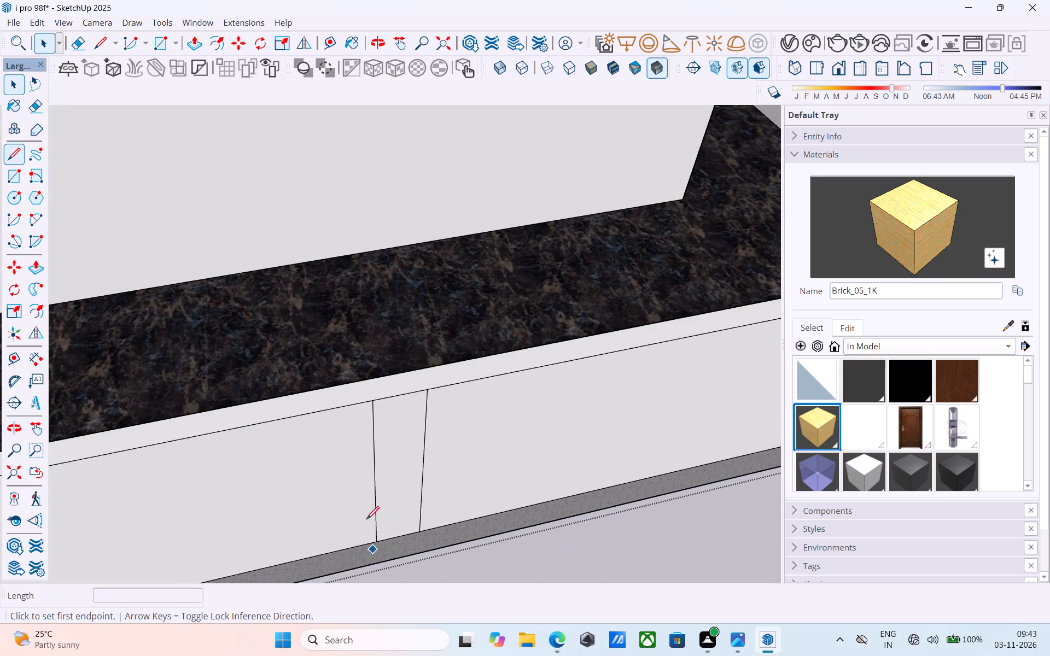
click(374, 403)
click(366, 382)
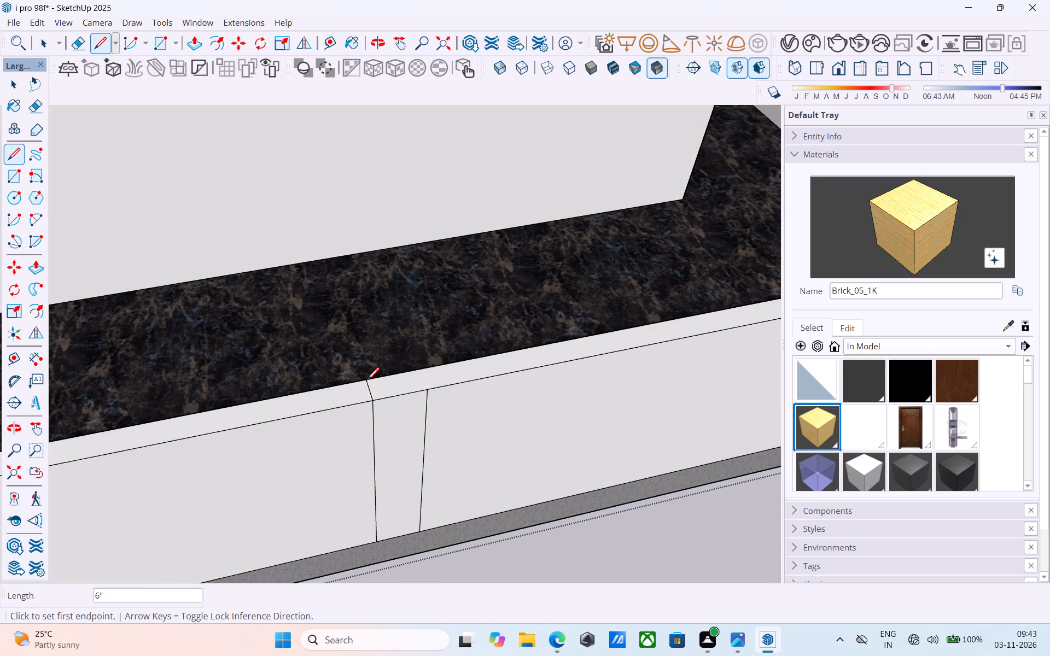
click(430, 393)
click(422, 371)
key(space)
Push/Pull the rear pillar strip's top face upward and outer face outward, repeating the last distance.
click(408, 382)
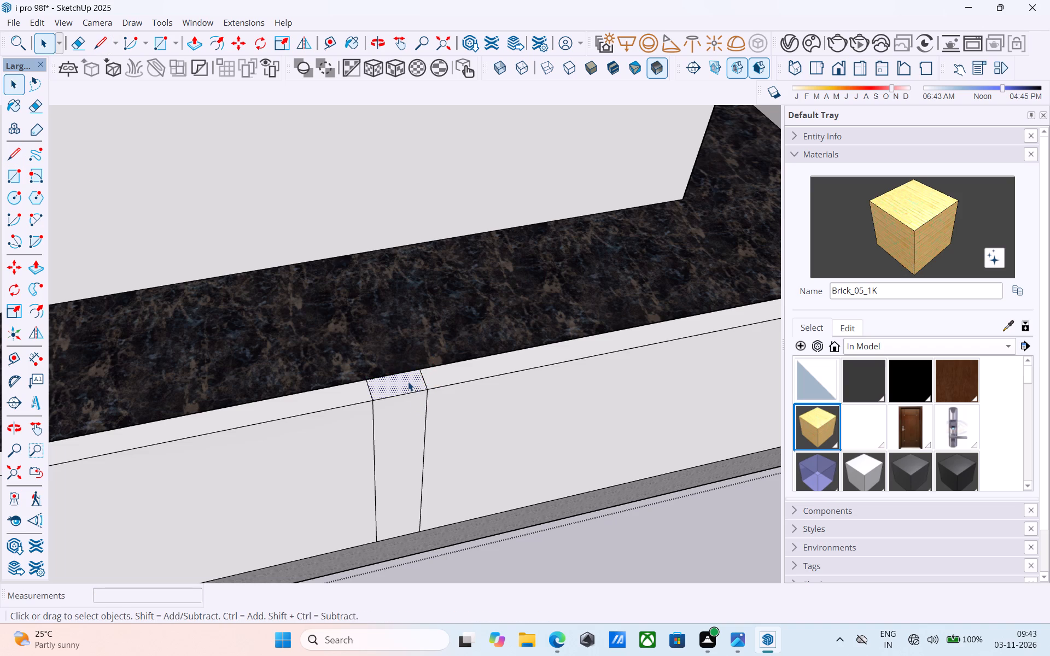
key(p)
double_click(408, 382)
double_click(404, 413)
Erase the leftover edges on both side faces of the rear wall pillar at wall-top level.
scroll(404, 413, down, 6)
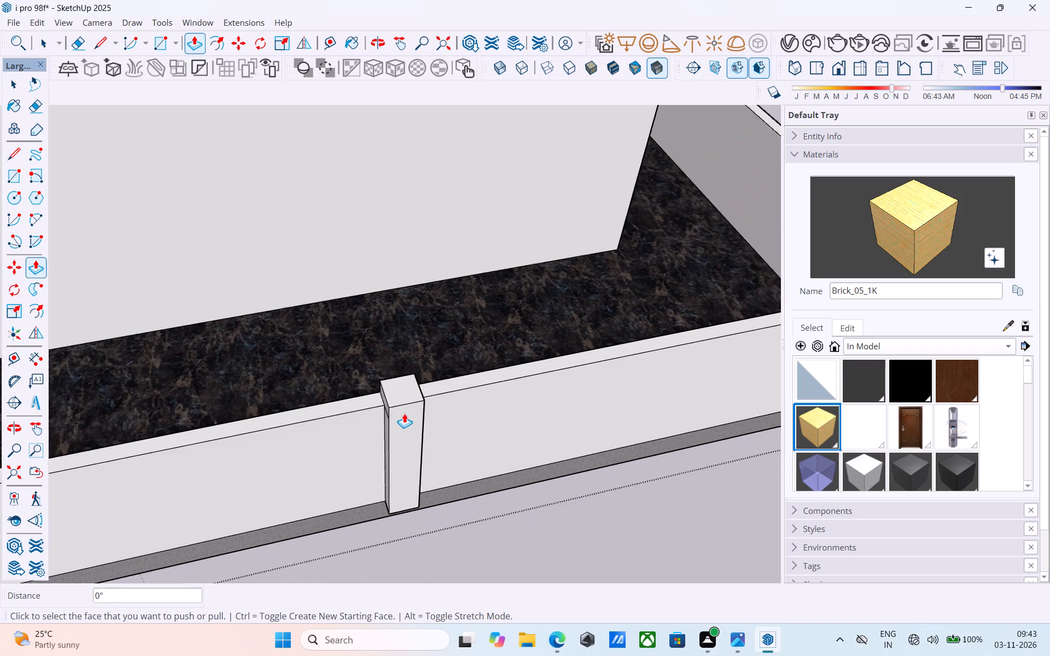
scroll(404, 413, down, 2)
scroll(404, 414, up, 1)
scroll(404, 414, down, 3)
scroll(393, 428, up, 4)
middle_drag(482, 434, 584, 424)
scroll(522, 410, down, 7)
key(e)
scroll(469, 411, up, 10)
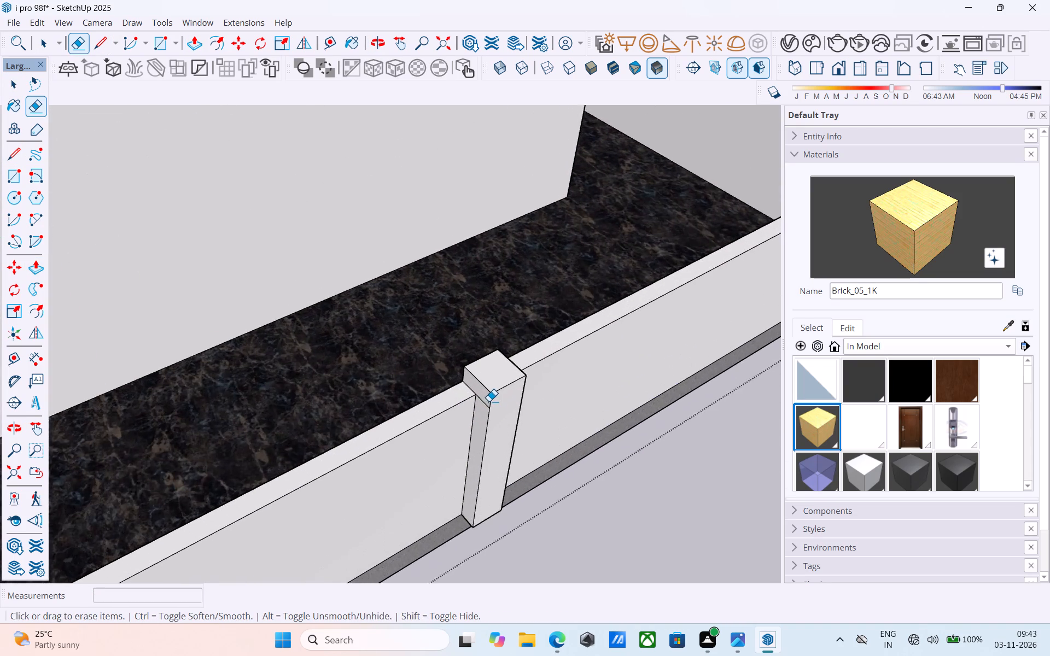
scroll(489, 401, up, 5)
click(483, 403)
scroll(491, 415, down, 1)
middle_drag(491, 414, 104, 431)
middle_drag(377, 499, 335, 442)
scroll(377, 499, up, 1)
scroll(375, 449, up, 4)
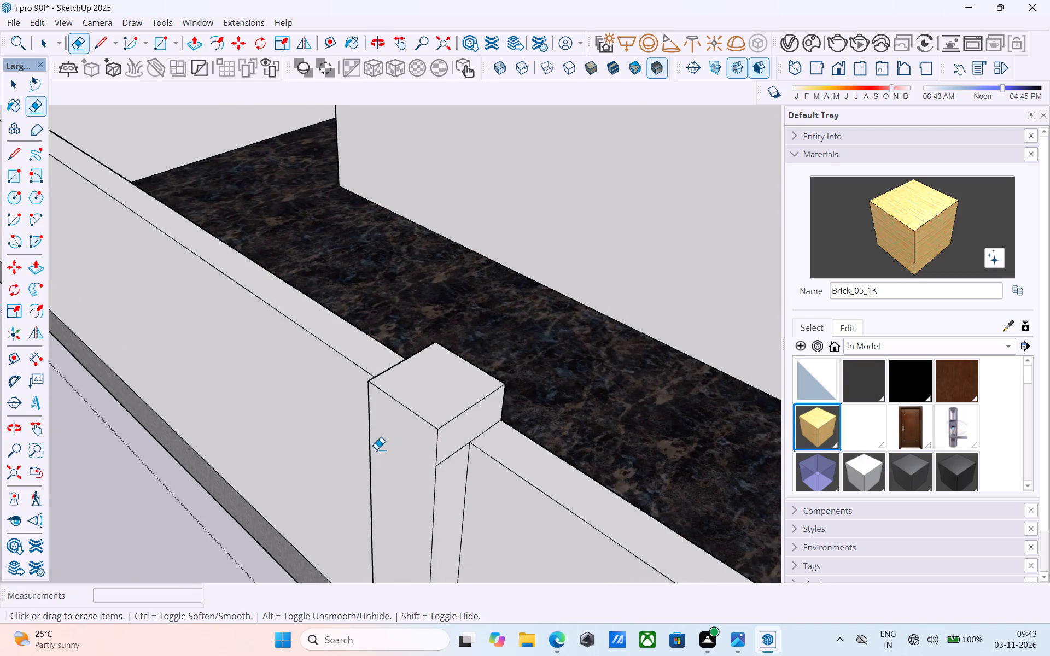
drag(463, 453, 465, 466)
scroll(462, 475, down, 10)
key(space)
Offset the outline of the rear wall panel between the first side wall's corner and the new pillar 1' inward.
scroll(462, 473, up, 1)
scroll(462, 473, down, 13)
middle_drag(445, 461, 780, 419)
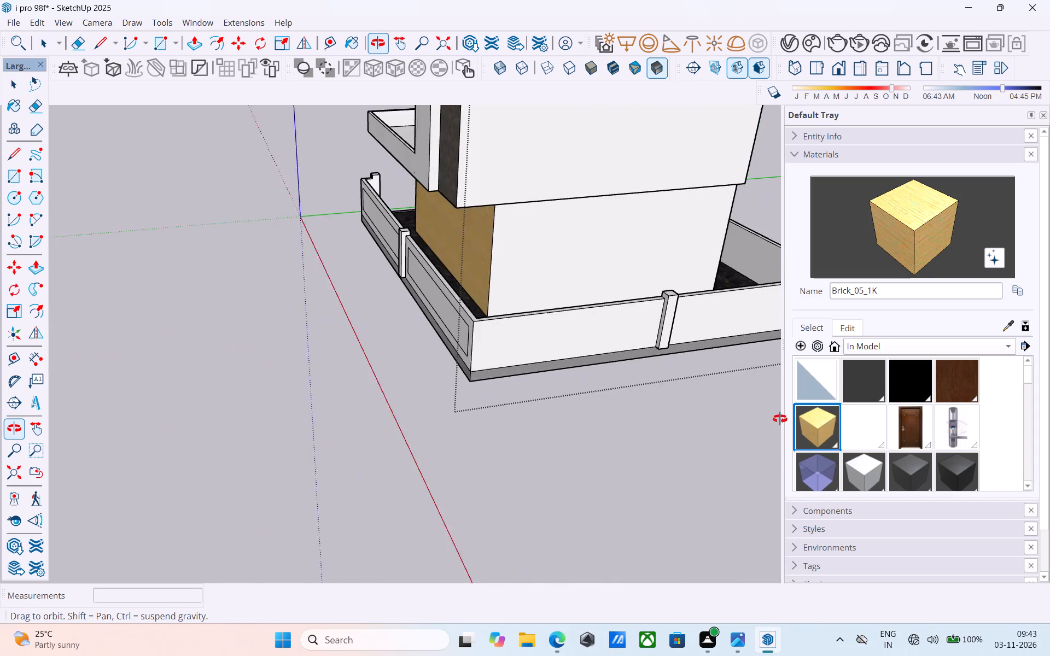
middle_drag(780, 419, 773, 413)
shift+middle_drag(674, 365, 568, 435)
scroll(437, 396, up, 5)
click(427, 397)
scroll(465, 406, up, 6)
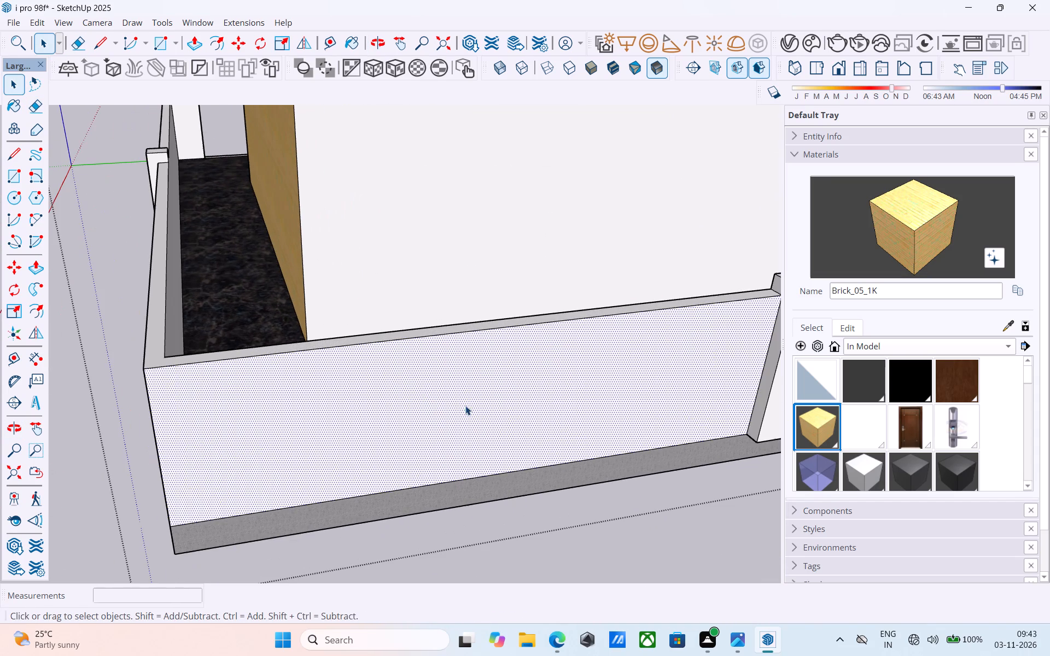
key(f)
click(469, 407)
text(1')
key(Return)
key(space)
Offset the outline of the rear wall panel between the pillar and the opposite side wall's corner 1' inward.
scroll(310, 415, down, 12)
shift+middle_drag(388, 426, 273, 452)
scroll(470, 434, up, 6)
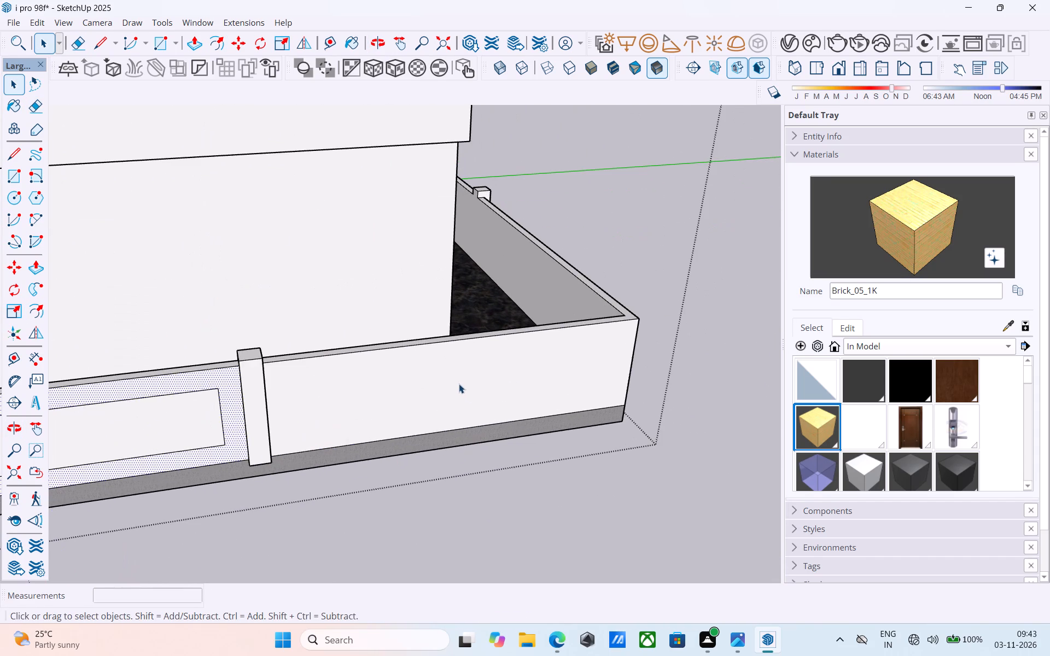
click(456, 379)
scroll(456, 379, up, 2)
key(f)
click(456, 379)
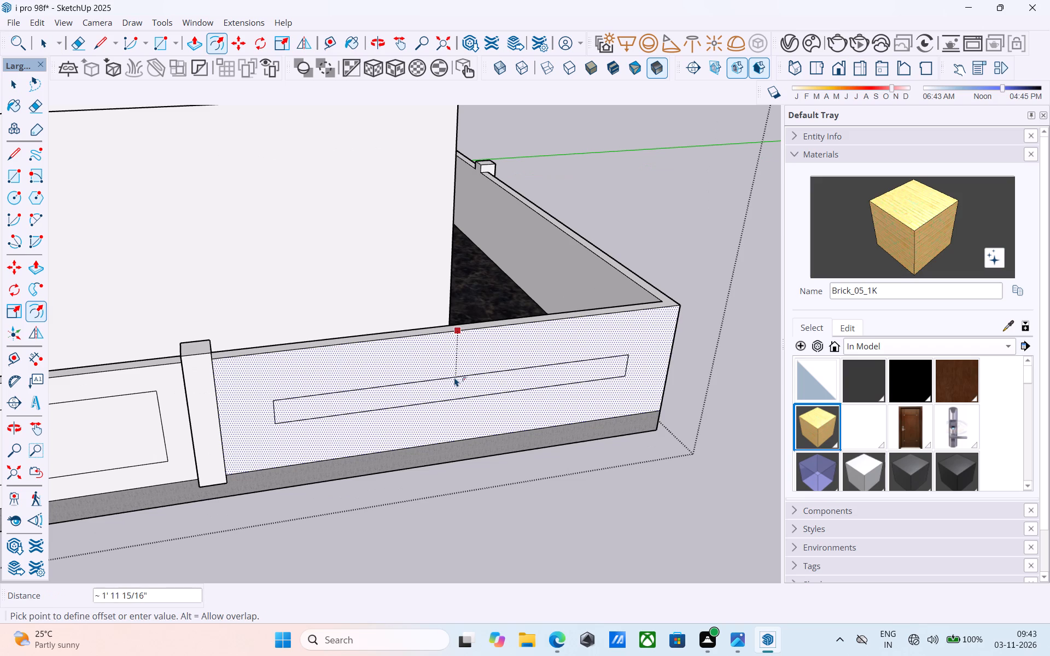
text(1')
key(Return)
key(space)
Offset the outline of the opposite side wall panel between the rear corner and its pillar 1' inward.
scroll(454, 377, down, 10)
middle_drag(458, 378, 546, 427)
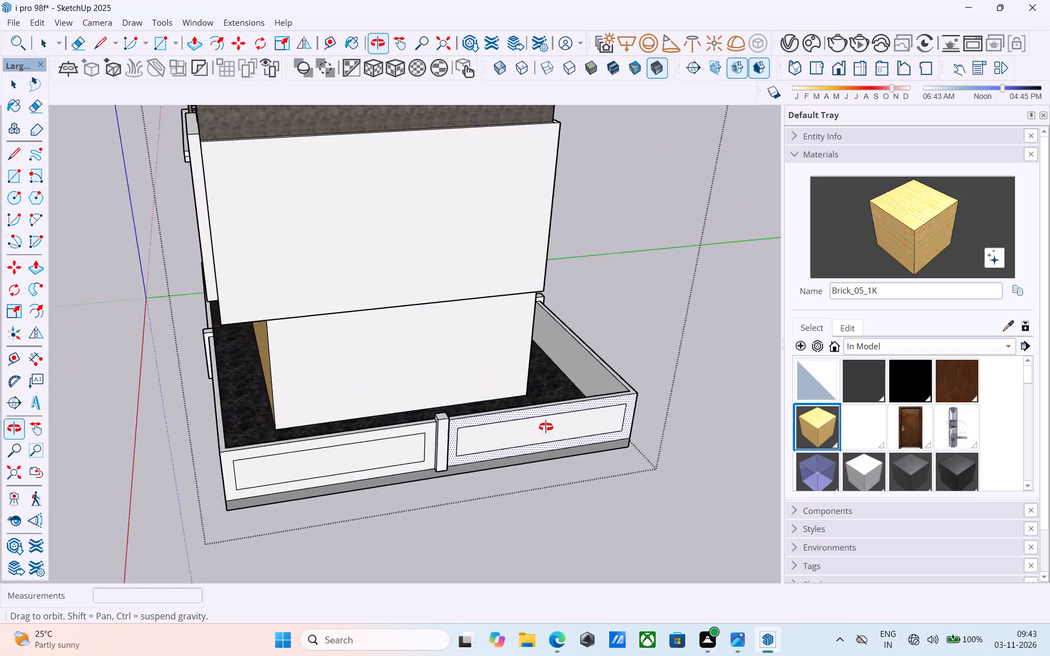
middle_drag(546, 427, 221, 379)
middle_drag(322, 425, 373, 431)
scroll(374, 431, down, 1)
scroll(431, 441, up, 6)
click(422, 412)
scroll(421, 412, up, 4)
text(df)
click(421, 412)
text(1')
key(Return)
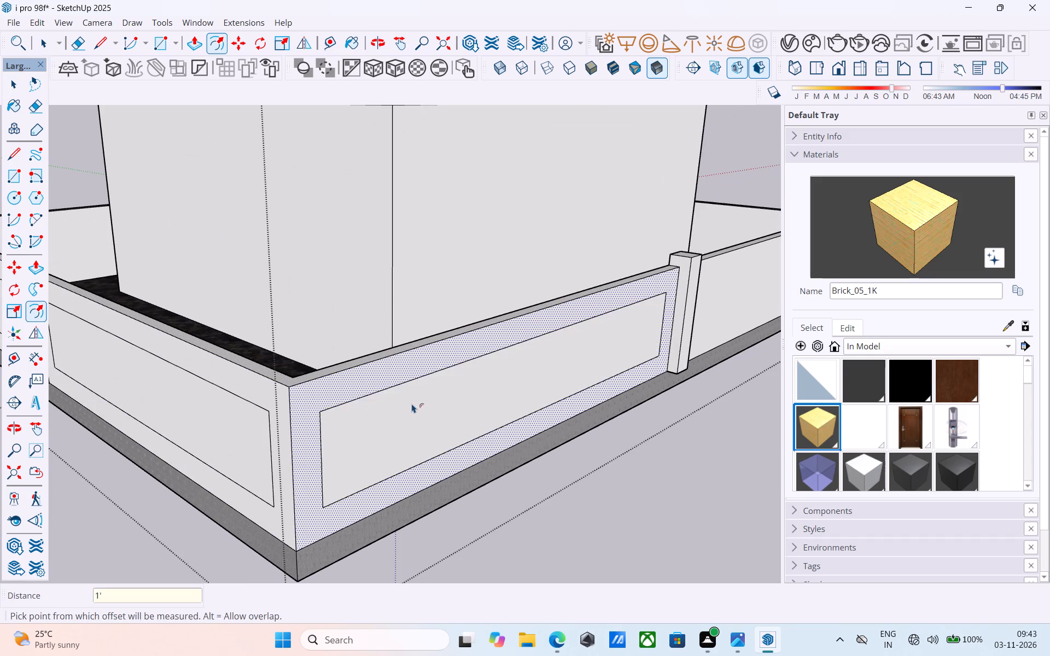
key(space)
Offset the outline of the opposite side wall panel between its pillar and the front corner 1' inward.
scroll(412, 403, down, 10)
shift+middle_drag(460, 429, 156, 431)
scroll(180, 433, down, 5)
middle_drag(474, 465, 249, 408)
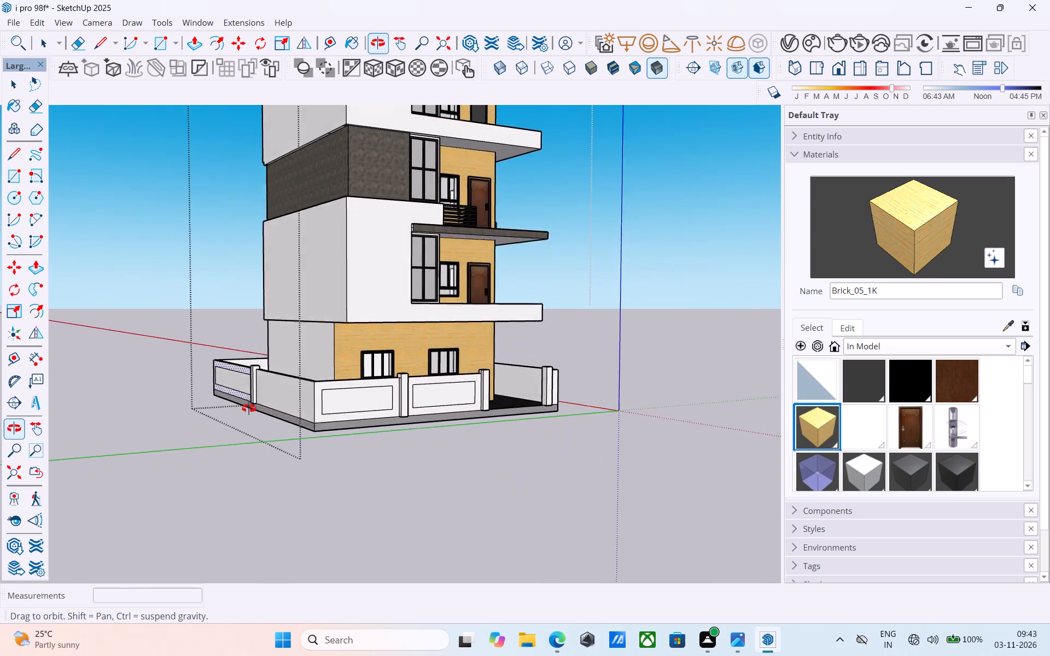
middle_drag(249, 408, 586, 425)
scroll(476, 420, up, 5)
click(456, 400)
scroll(456, 400, up, 5)
key(f)
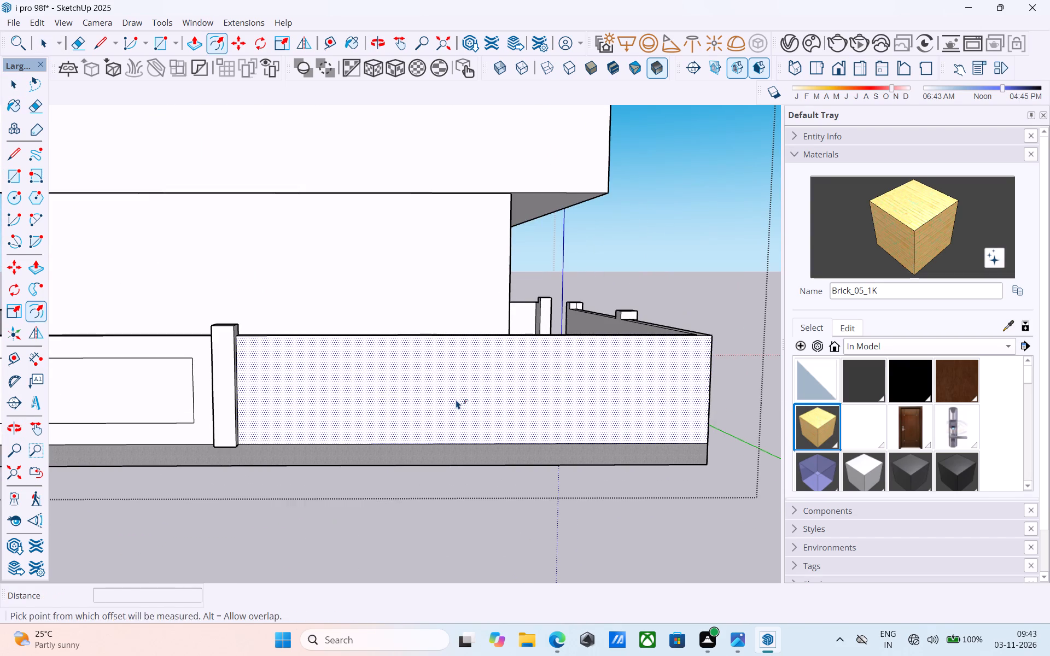
click(456, 400)
text(1')
key(Return)
key(space)
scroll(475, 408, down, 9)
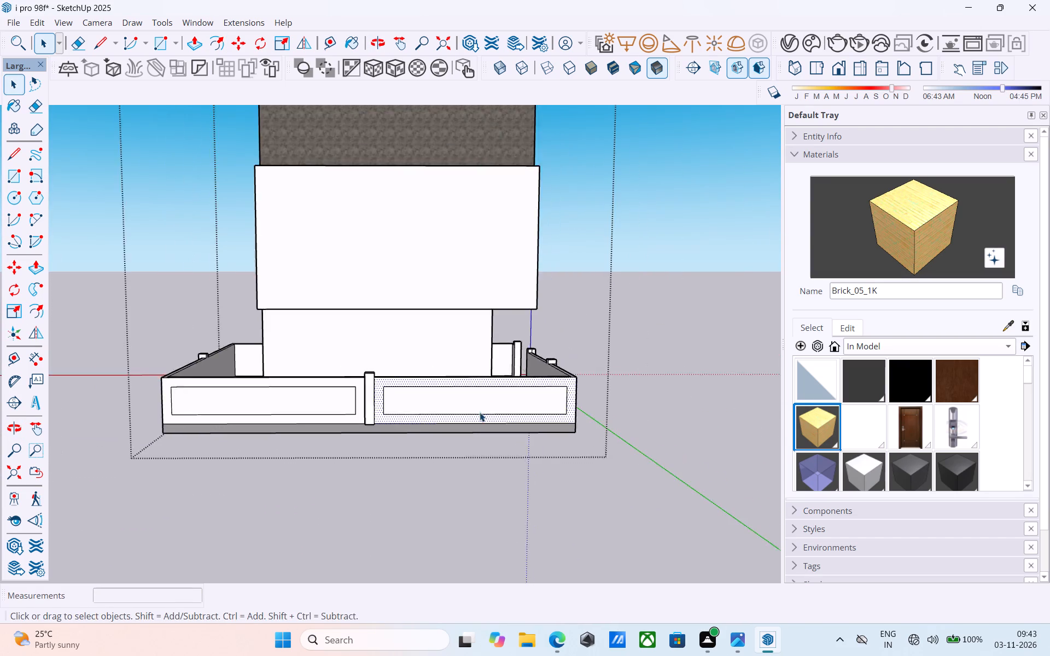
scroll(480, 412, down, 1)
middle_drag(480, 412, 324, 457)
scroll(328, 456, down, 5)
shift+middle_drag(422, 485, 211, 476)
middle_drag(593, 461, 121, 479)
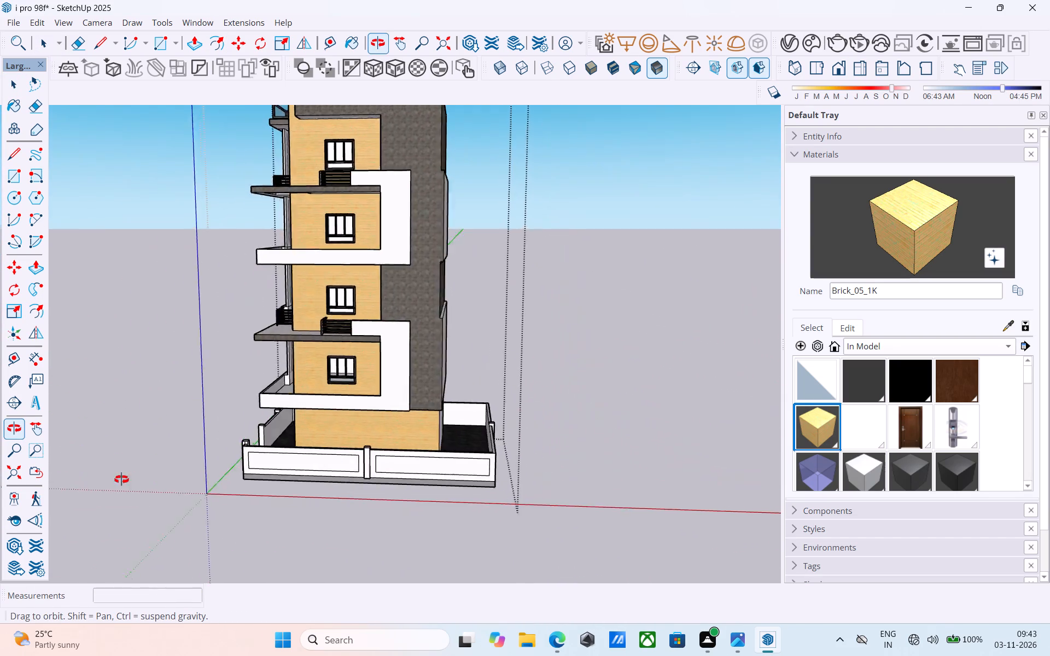
Recess the front boundary wall's inset panel beside the gate opening by 3".
middle_drag(121, 479, 966, 482)
middle_drag(317, 483, 1049, 477)
middle_drag(125, 477, 1020, 494)
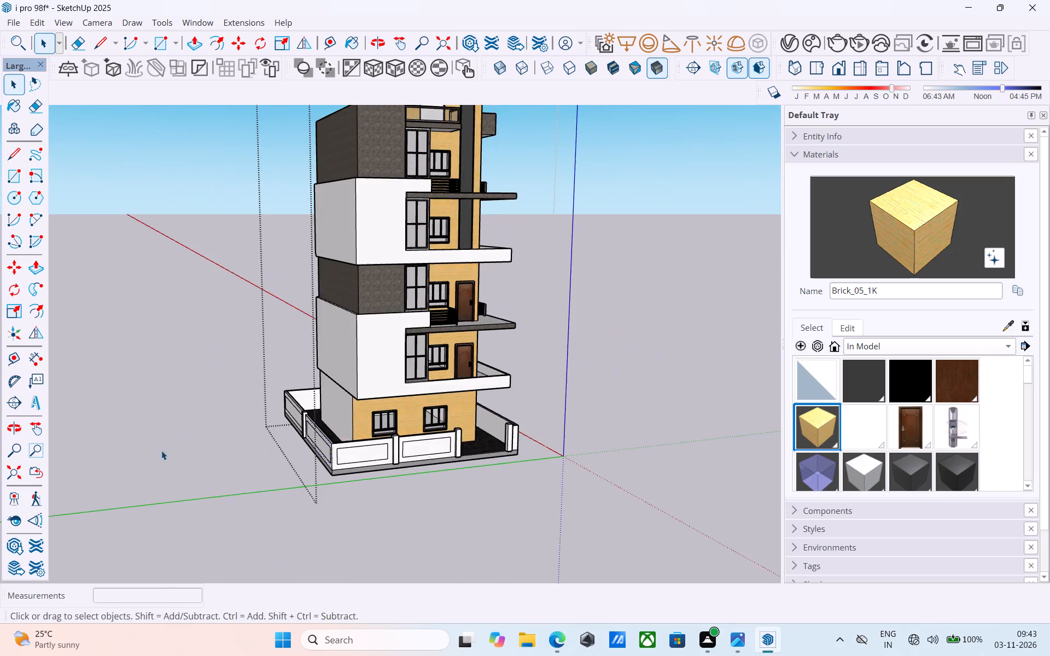
middle_drag(62, 447, 0, 429)
scroll(438, 449, up, 4)
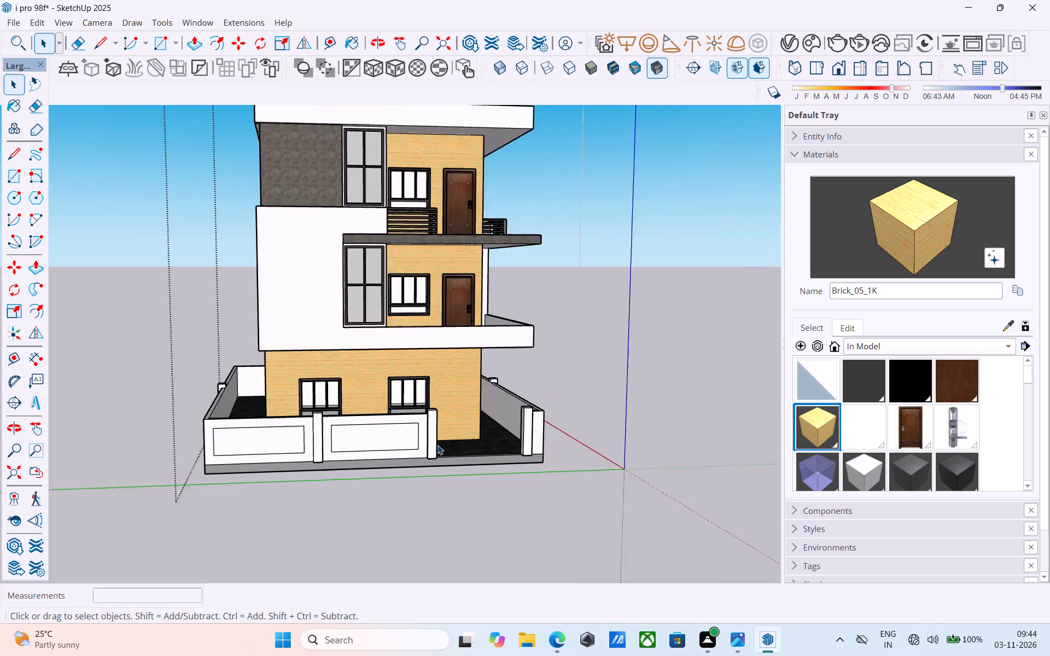
scroll(437, 445, up, 14)
shift+middle_drag(339, 458, 474, 558)
shift+scroll(474, 558, up, 5)
click(437, 524)
scroll(437, 521, down, 5)
middle_drag(436, 522, 437, 507)
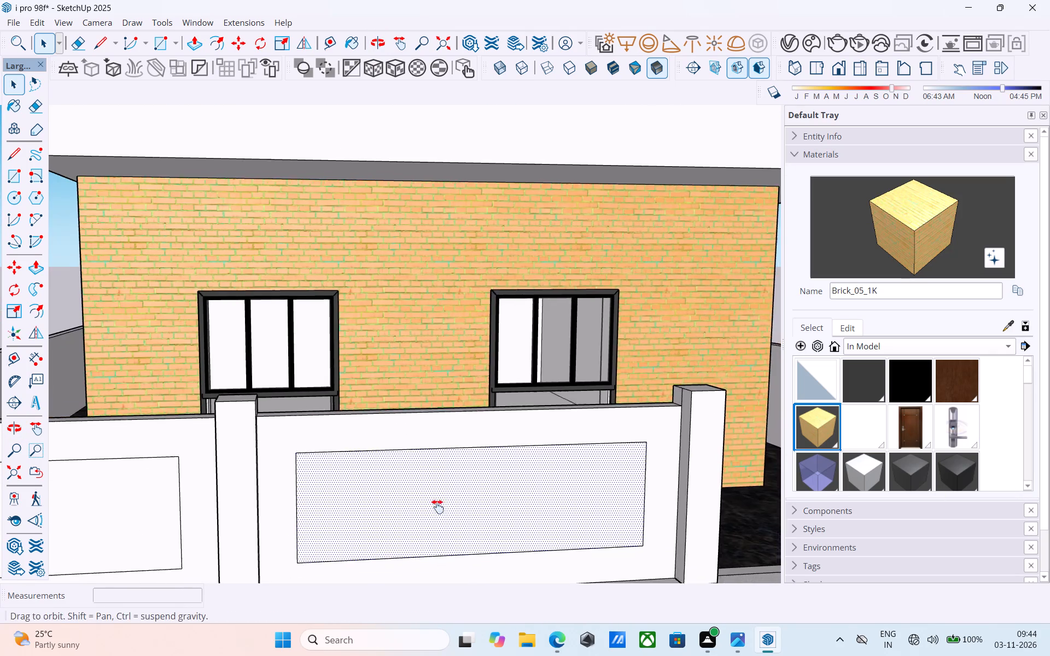
middle_drag(437, 507, 439, 506)
key(p)
click(439, 506)
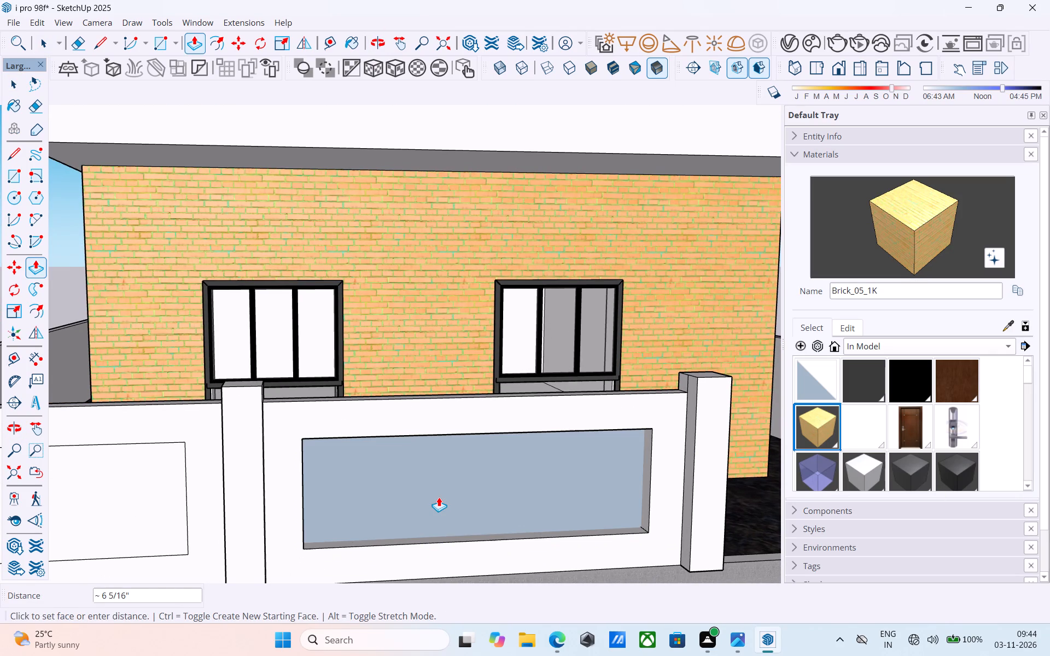
text(3")
key(Return)
Recess the other front wall panel and both panels of the opposite side wall by the same 3".
scroll(441, 497, down, 6)
double_click(265, 511)
scroll(265, 511, down, 1)
shift+middle_drag(265, 511, 873, 528)
double_click(456, 523)
scroll(440, 517, down, 5)
shift+middle_drag(336, 498, 580, 505)
click(507, 514)
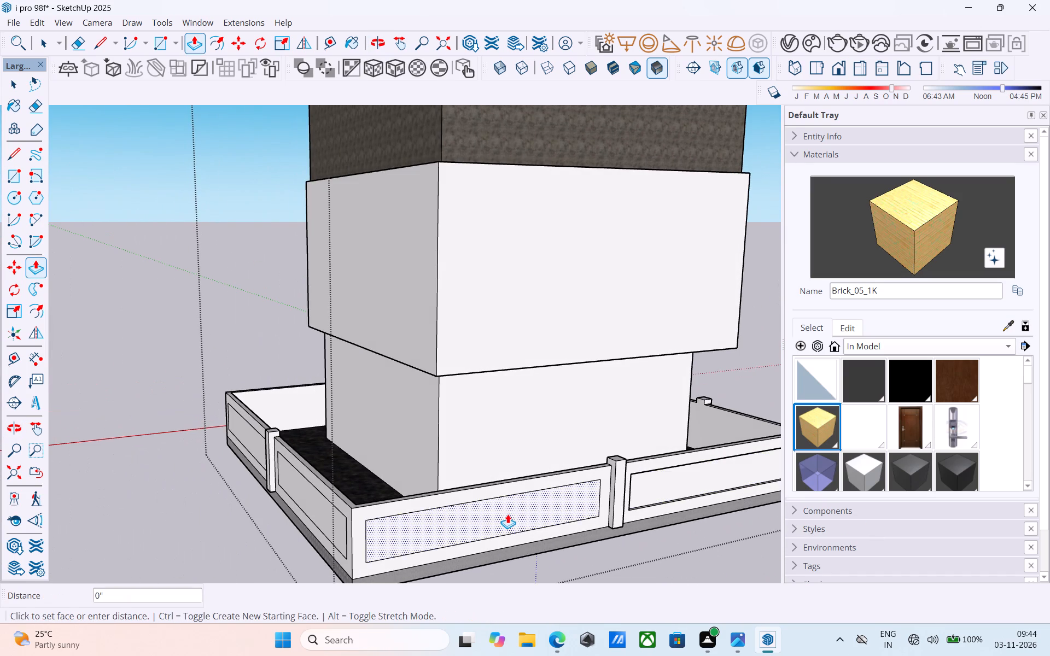
click(670, 476)
Recess both rear wall panels and both panels of the first side wall by the same 3".
shift+middle_drag(638, 479, 750, 490)
double_click(530, 539)
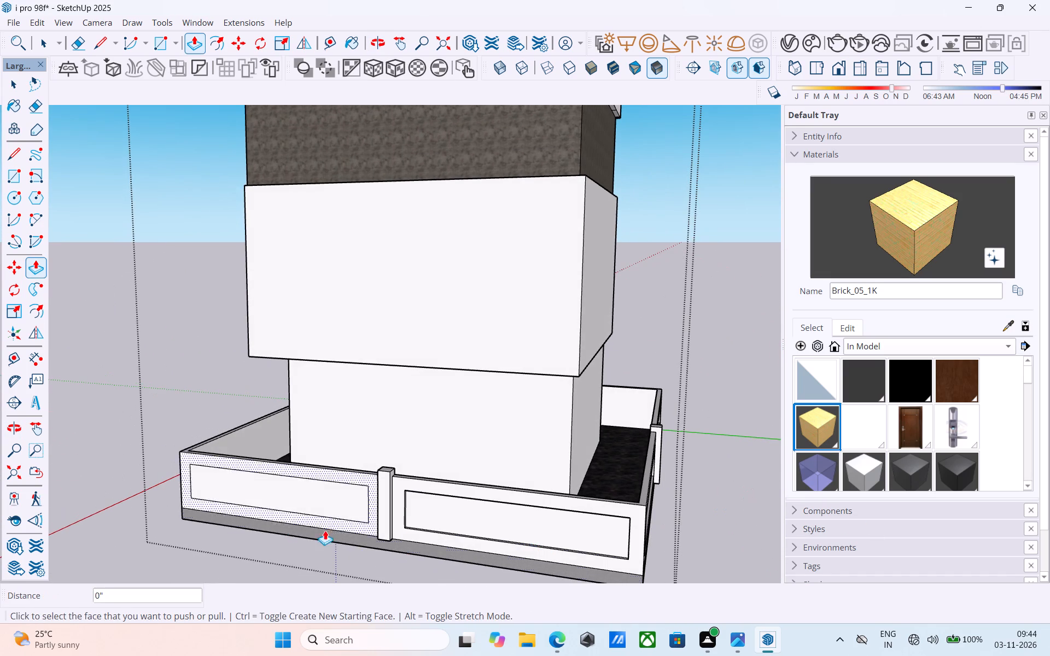
double_click(302, 499)
middle_drag(304, 499, 696, 502)
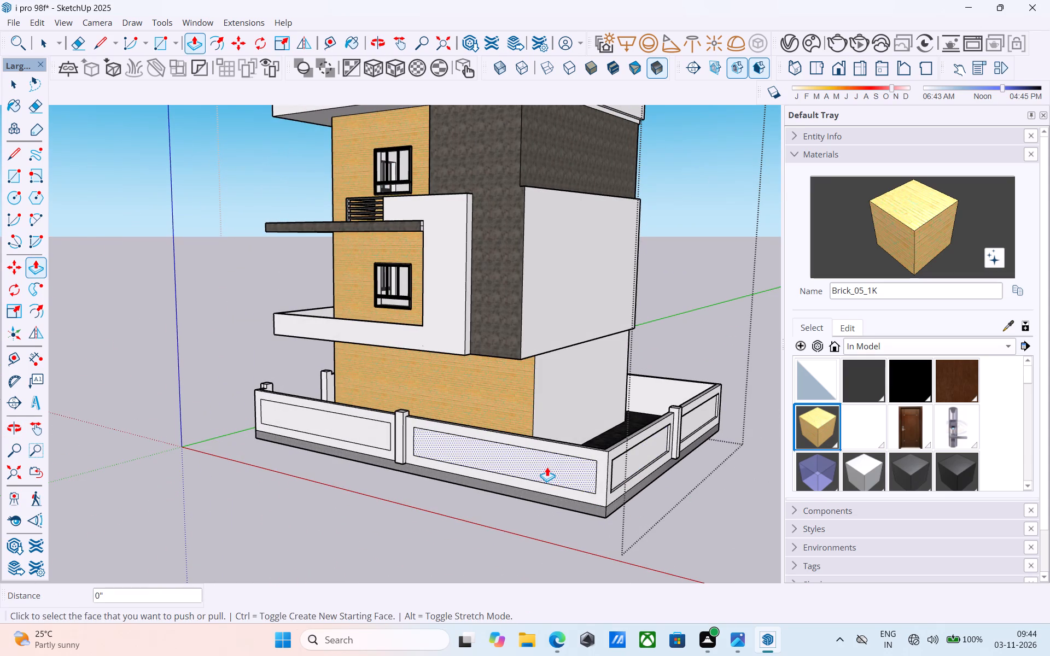
double_click(547, 467)
double_click(383, 433)
Examine the recessed boundary wall panels and the whole building from all around.
scroll(488, 448, down, 1)
shift+middle_drag(489, 448, 377, 465)
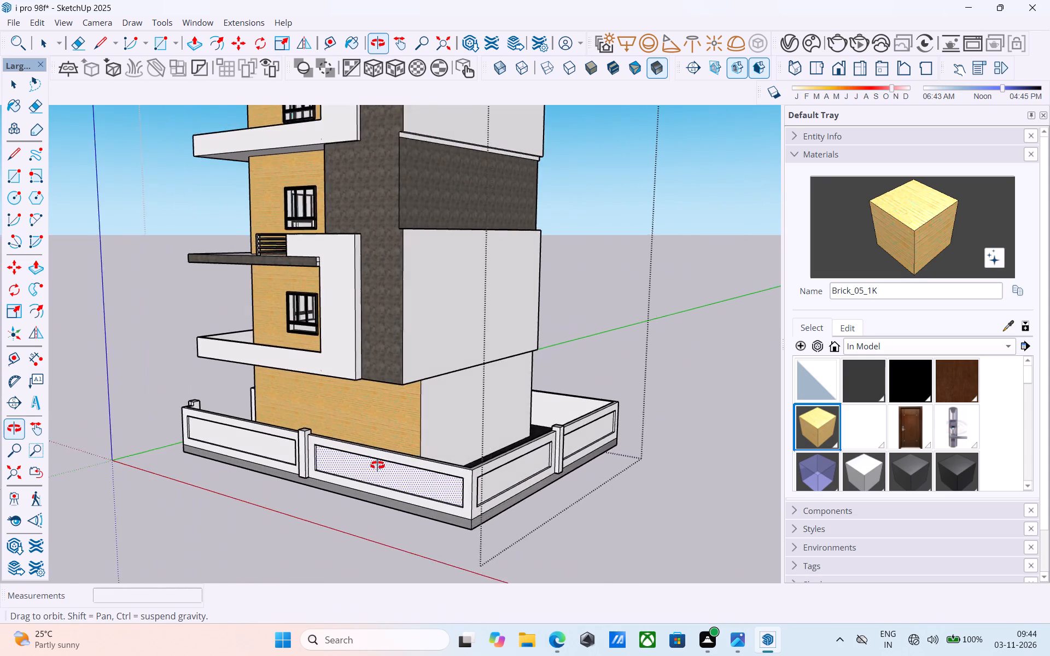
shift+middle_drag(377, 465, 900, 481)
scroll(739, 476, down, 3)
shift+middle_drag(666, 471, 677, 400)
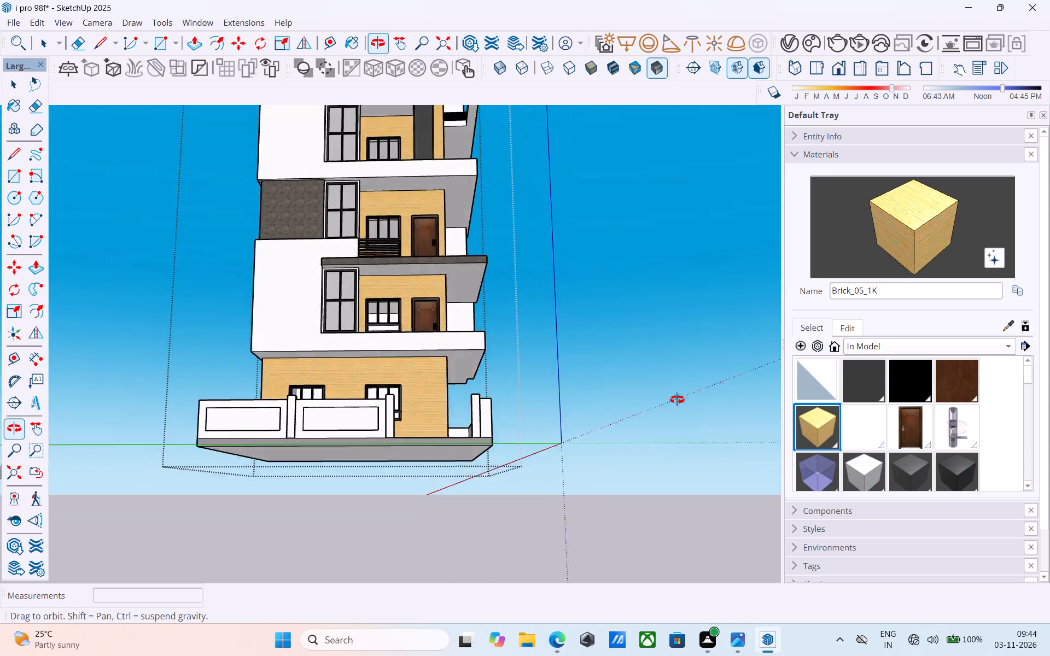
shift+middle_drag(677, 400, 746, 434)
middle_drag(517, 442, 291, 459)
scroll(363, 453, down, 4)
shift+middle_drag(395, 456, 521, 445)
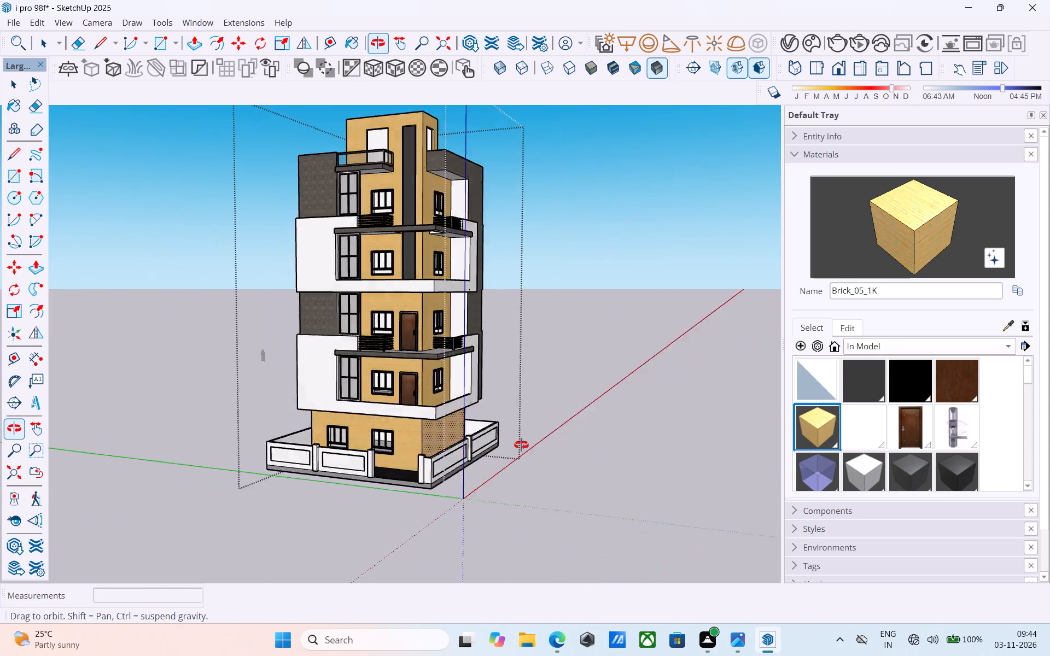
shift+middle_drag(521, 445, 224, 432)
shift+middle_drag(435, 431, 568, 559)
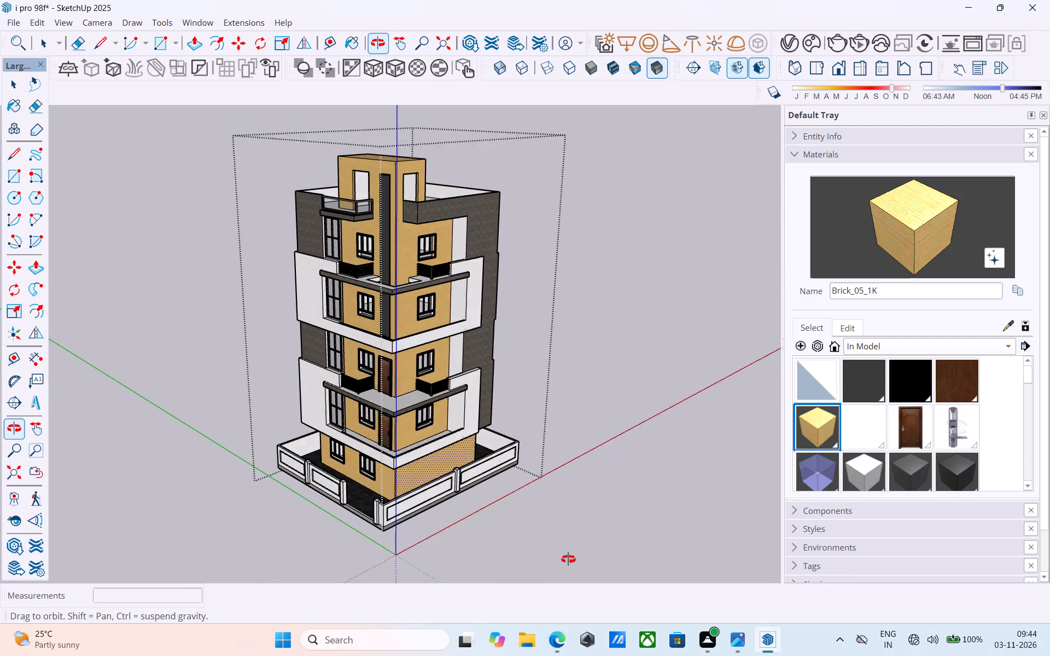
shift+middle_drag(568, 559, 596, 584)
Save the model.
key(ctrl+s)
key(space)
Draw a rectangle about 3' 6 5/8" by 1' on the front wall, between its top edge and the recessed panel beside the gate.
scroll(441, 495, up, 5)
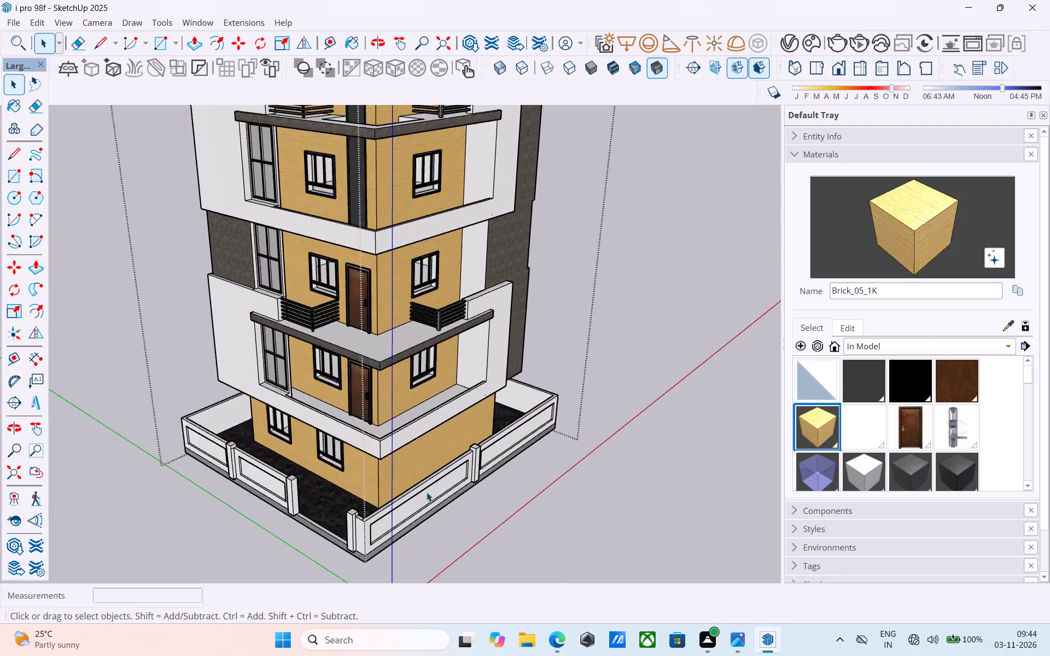
scroll(427, 492, up, 11)
shift+middle_drag(357, 542, 406, 353)
scroll(463, 400, down, 2)
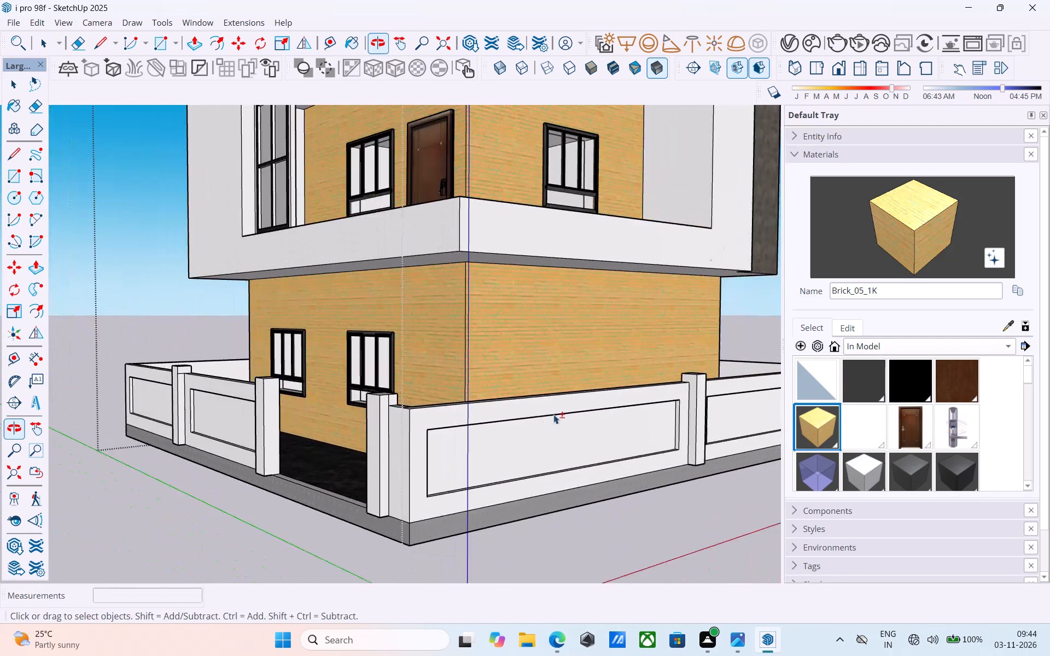
shift+middle_drag(553, 414, 774, 420)
middle_drag(377, 407, 551, 437)
scroll(422, 408, up, 5)
scroll(429, 412, down, 2)
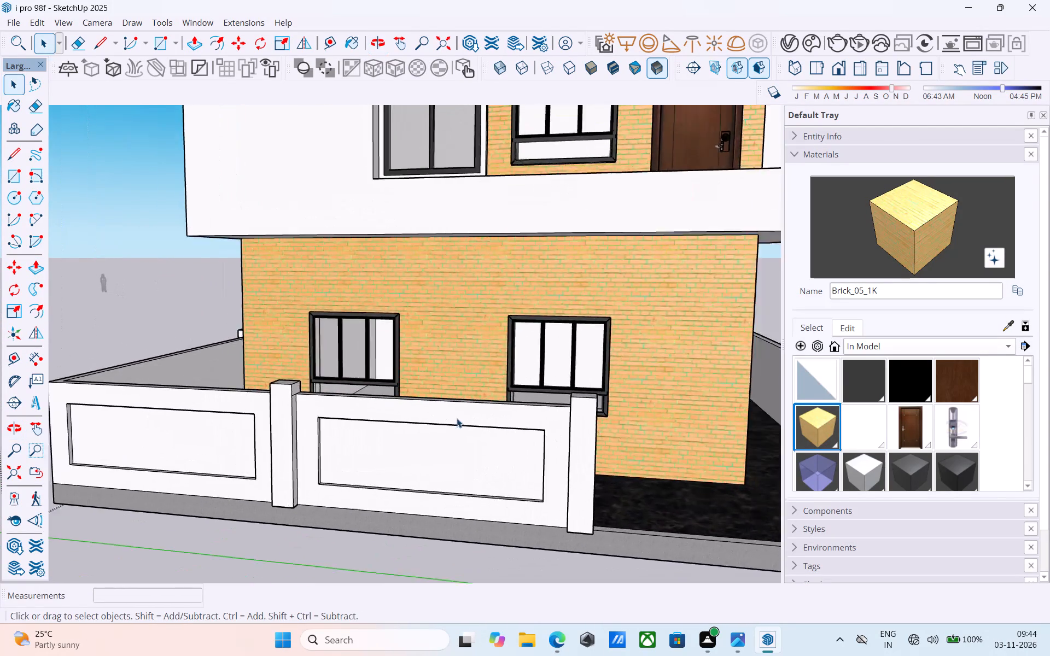
scroll(457, 418, down, 2)
shift+middle_drag(452, 423, 436, 432)
scroll(422, 431, up, 3)
scroll(424, 431, down, 4)
shift+middle_drag(405, 427, 456, 436)
scroll(509, 452, up, 2)
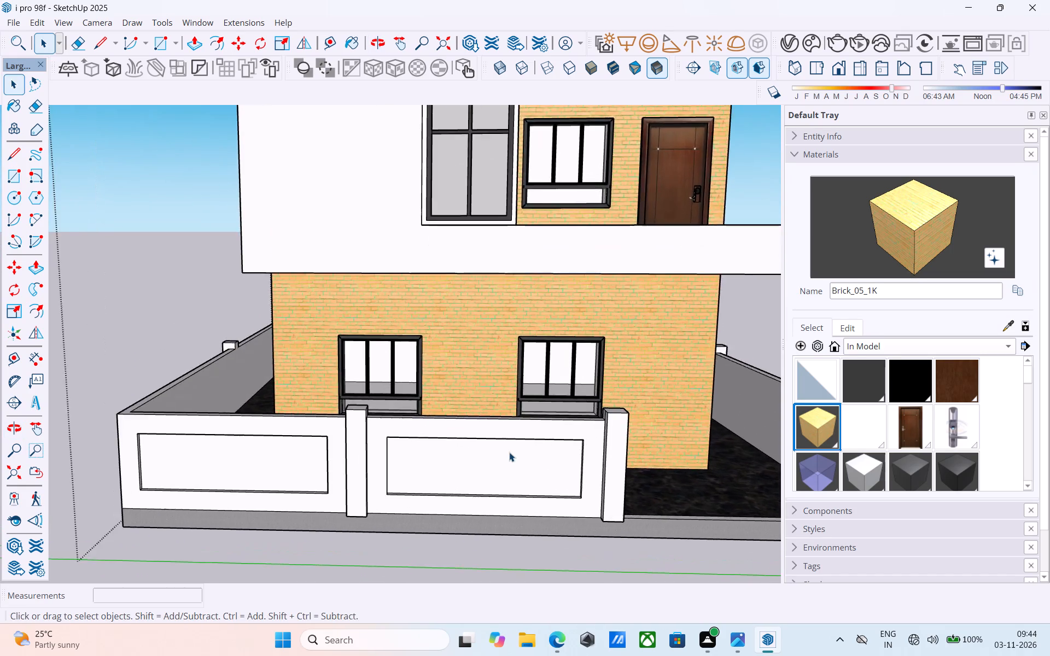
scroll(509, 452, up, 4)
shift+middle_drag(469, 414, 457, 416)
scroll(420, 408, up, 4)
middle_drag(428, 406, 419, 412)
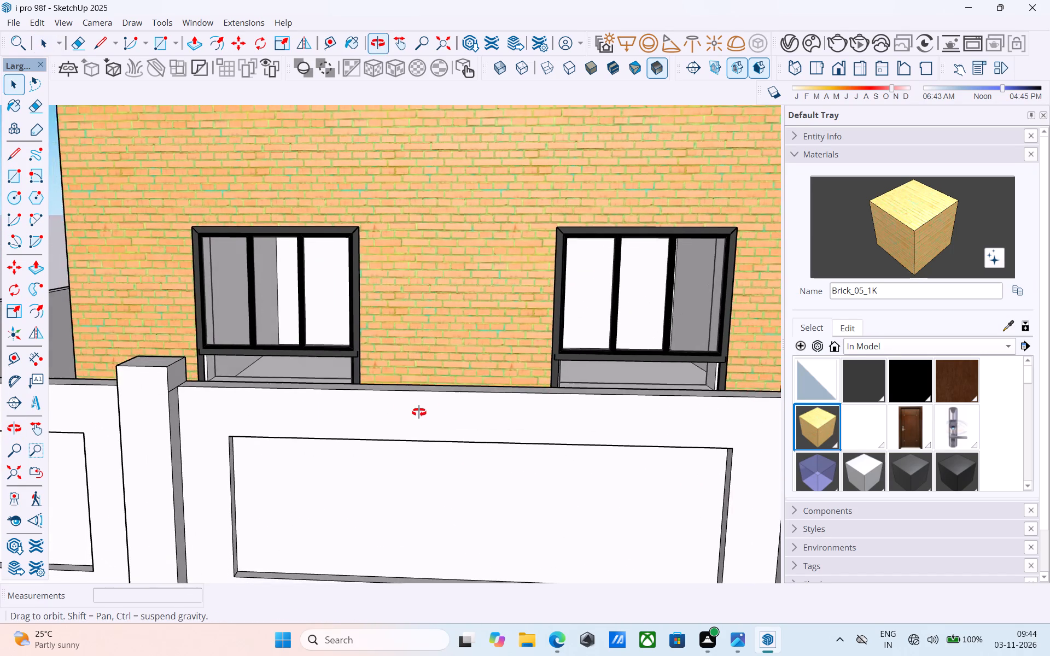
middle_drag(419, 412, 425, 419)
key(r)
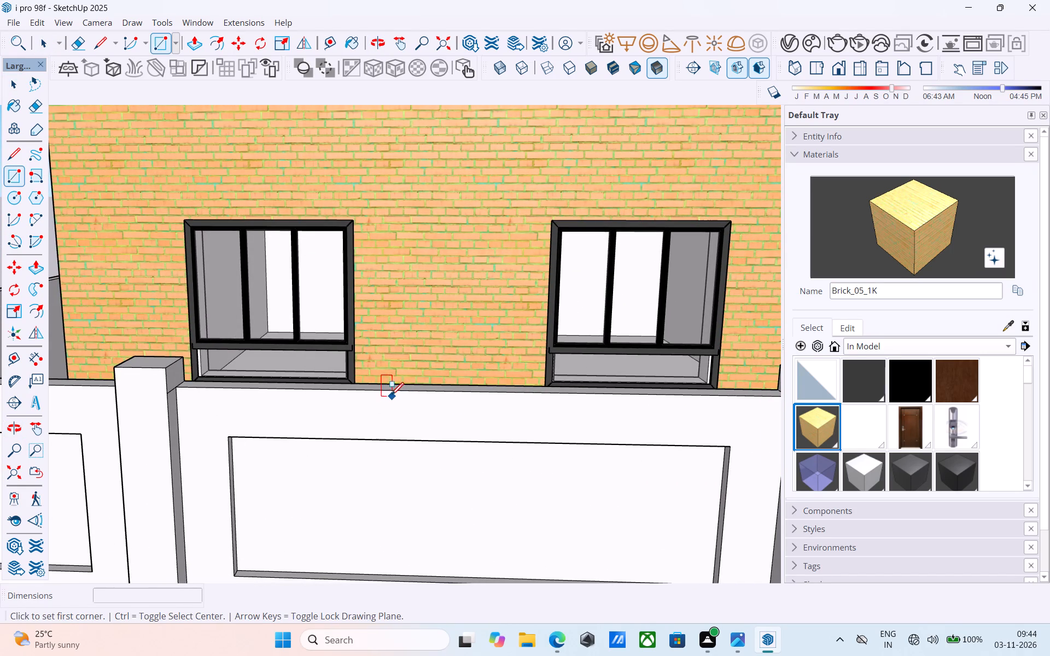
click(391, 393)
click(575, 444)
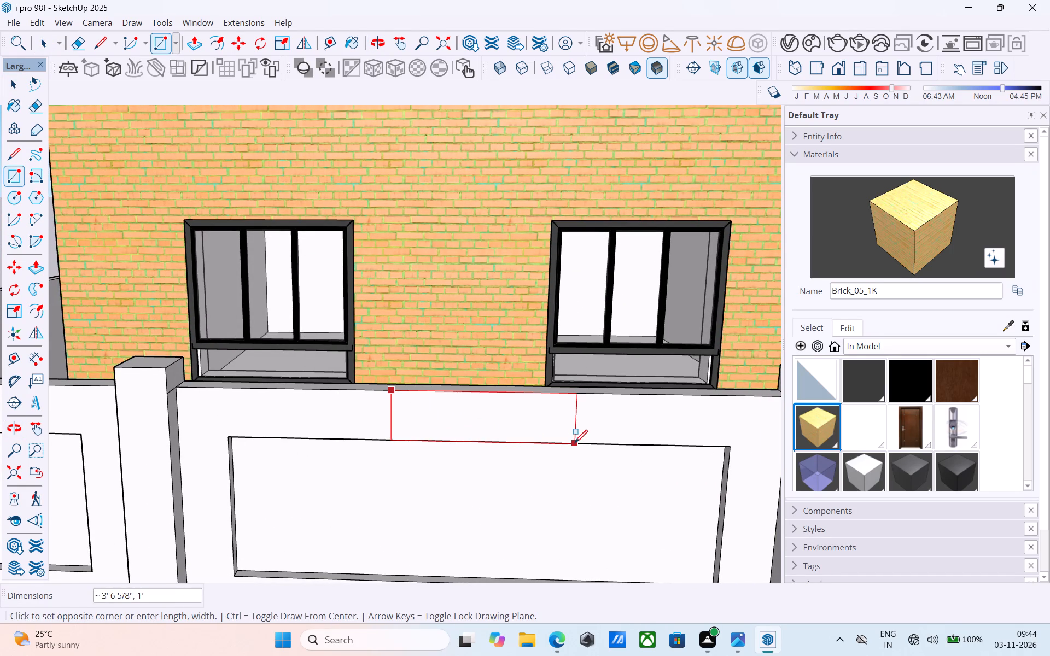
key(space)
Copy the rectangle's first vertical edge onto its opposite edge and divide the span into 9 equal strips.
click(389, 400)
key(m)
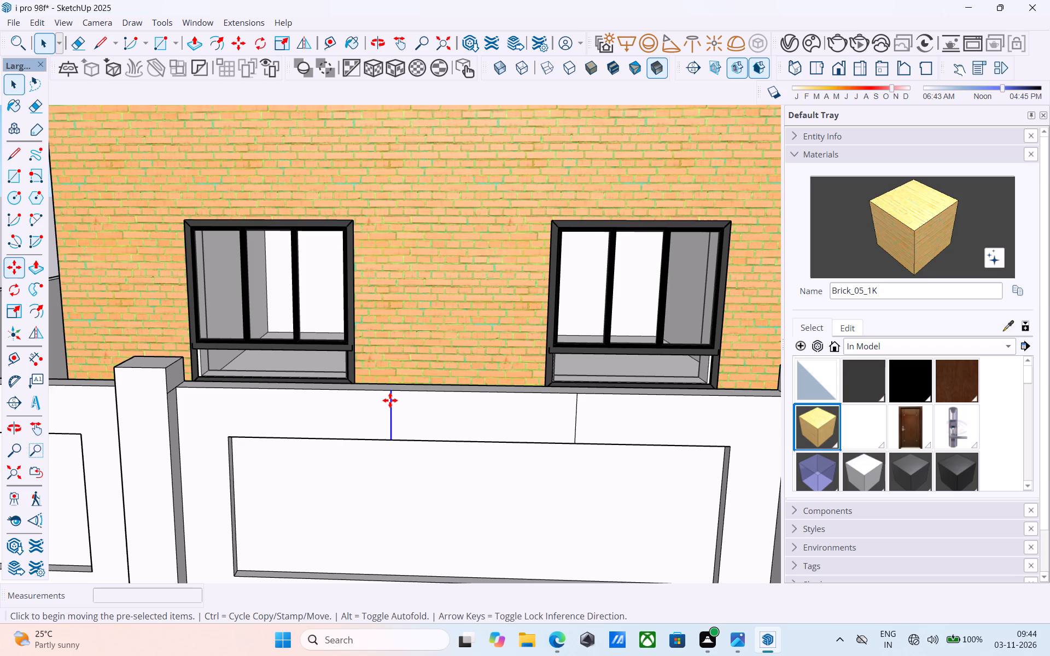
click(391, 393)
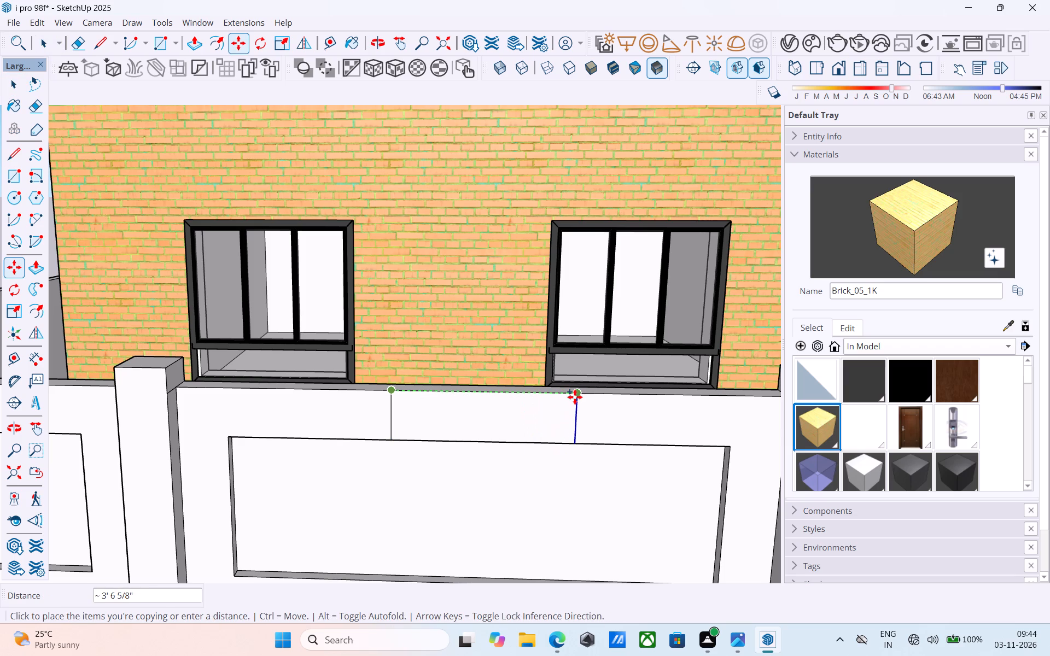
click(575, 397)
key(slash)
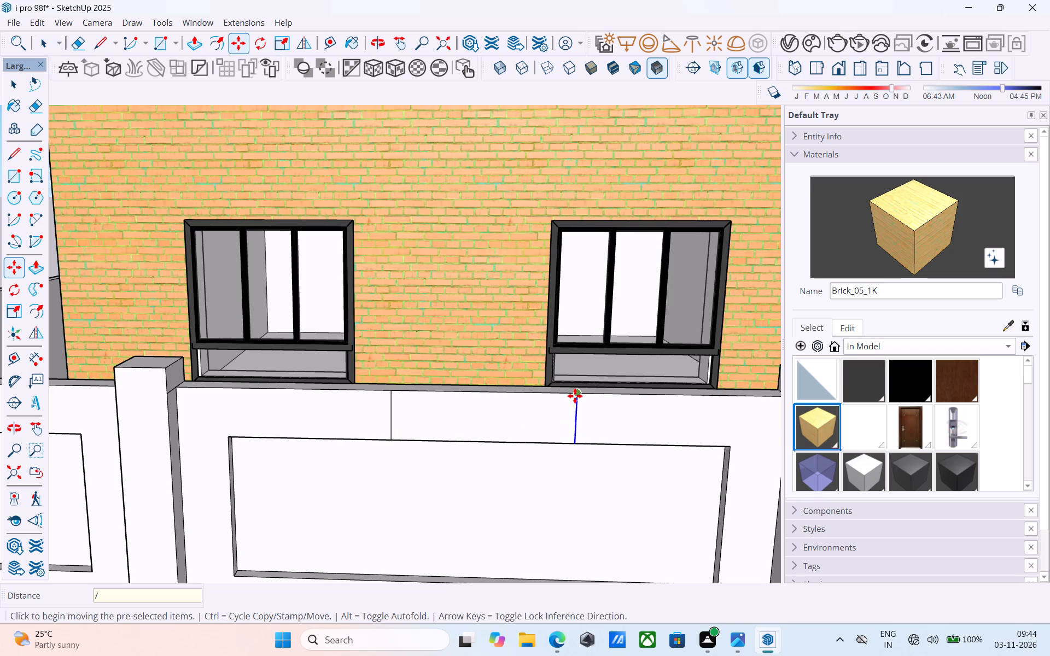
key(9)
key(Return)
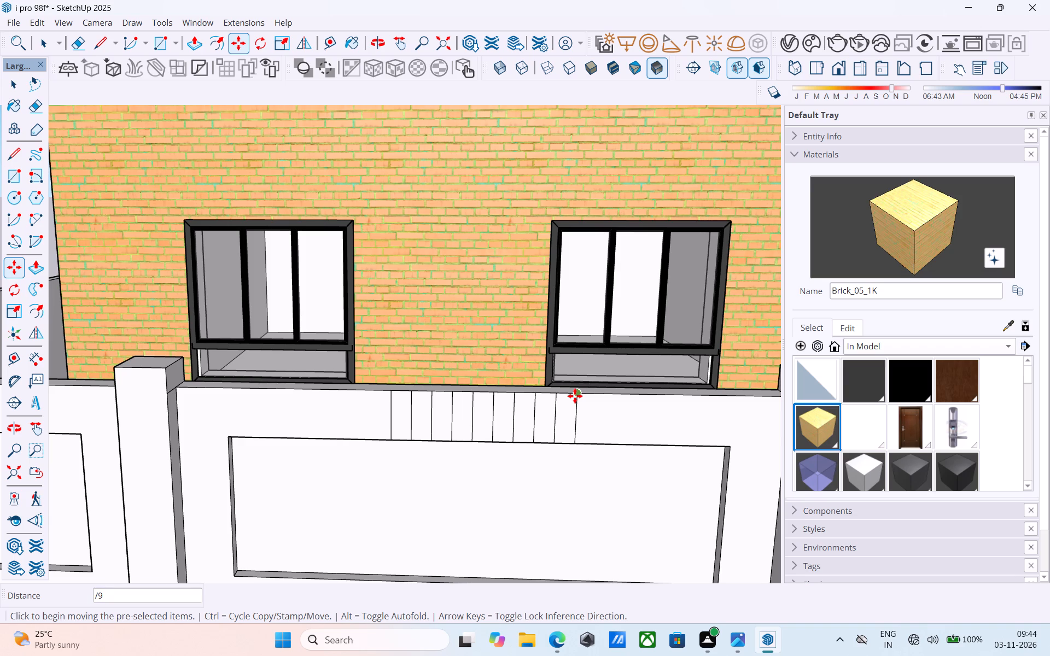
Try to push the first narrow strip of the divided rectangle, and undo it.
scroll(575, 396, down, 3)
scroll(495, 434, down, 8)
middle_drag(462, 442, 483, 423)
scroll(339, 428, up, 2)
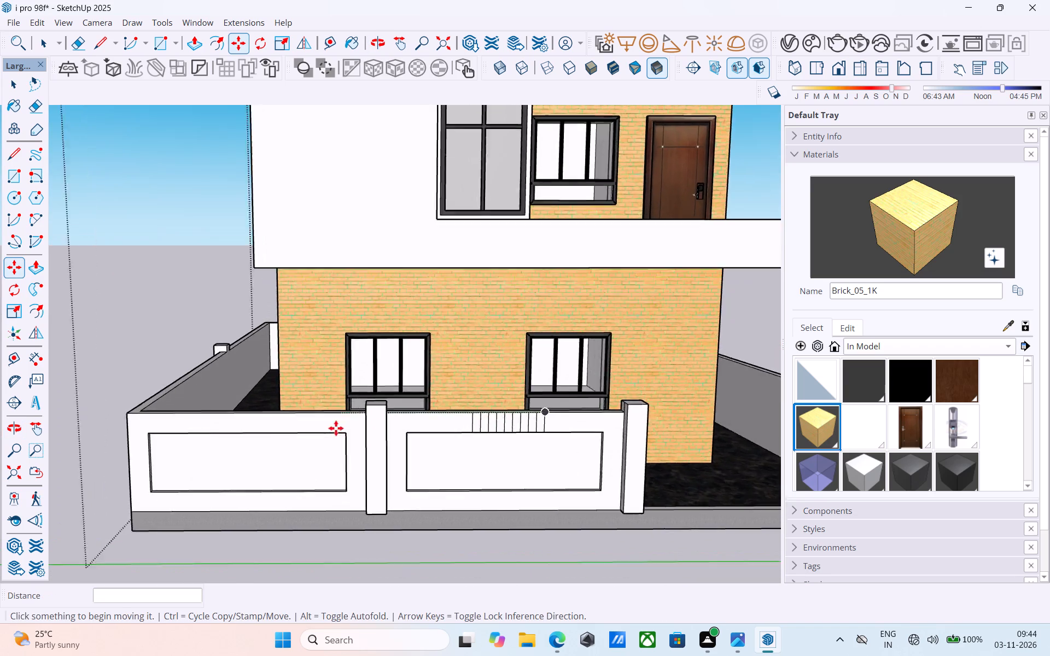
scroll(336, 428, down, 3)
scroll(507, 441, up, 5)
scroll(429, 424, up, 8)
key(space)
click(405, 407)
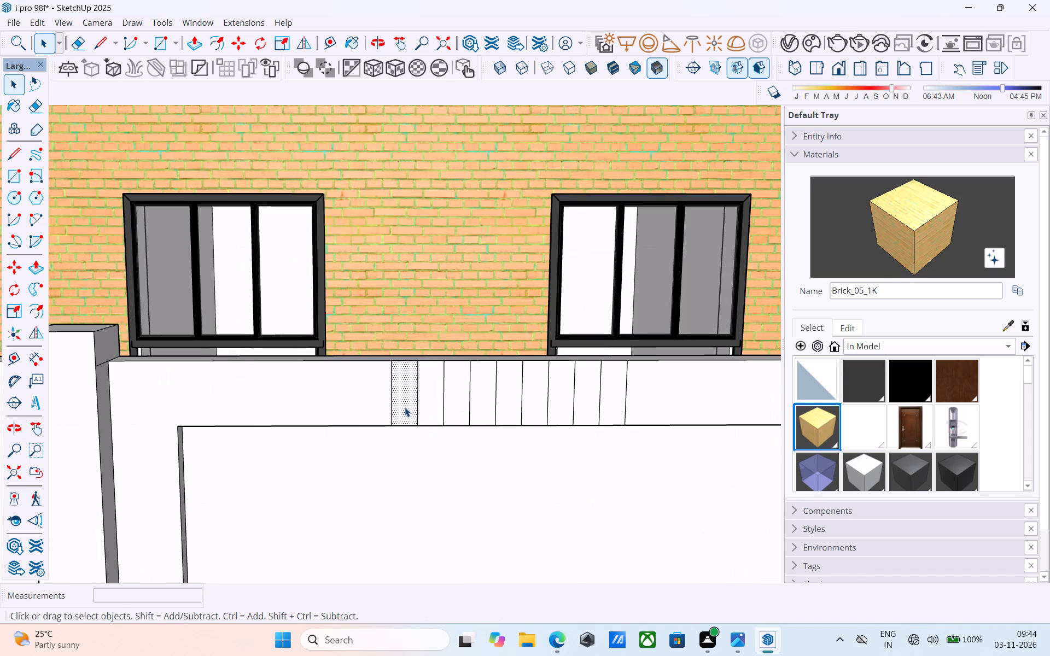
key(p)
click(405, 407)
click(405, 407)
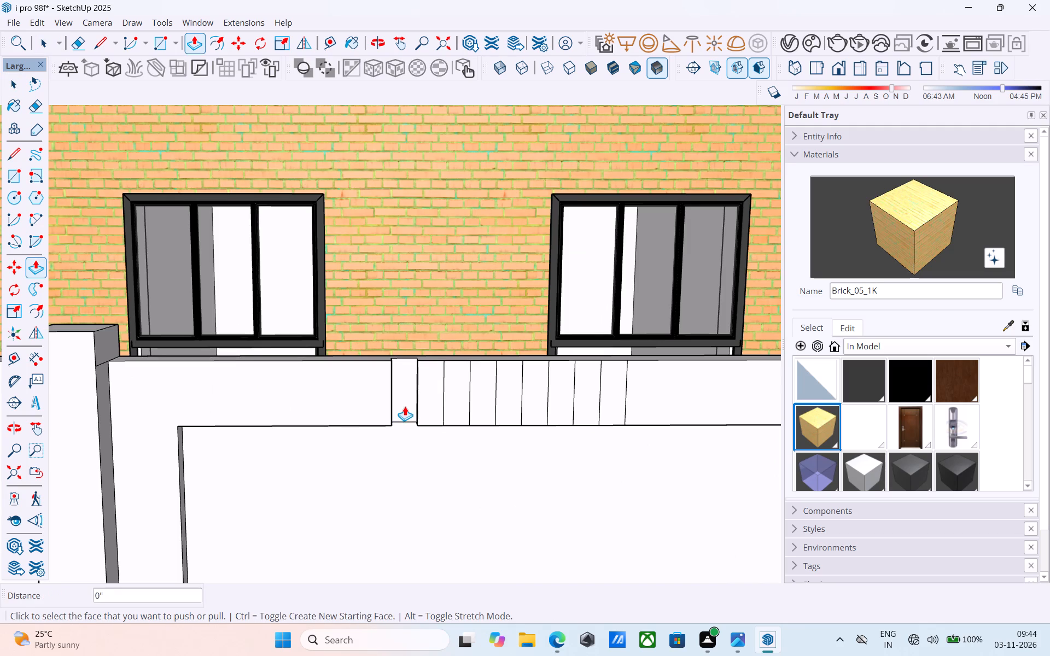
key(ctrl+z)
Pull every alternate strip of the divided rectangle, starting with the first, outward by 3".
middle_drag(400, 412, 353, 536)
click(396, 391)
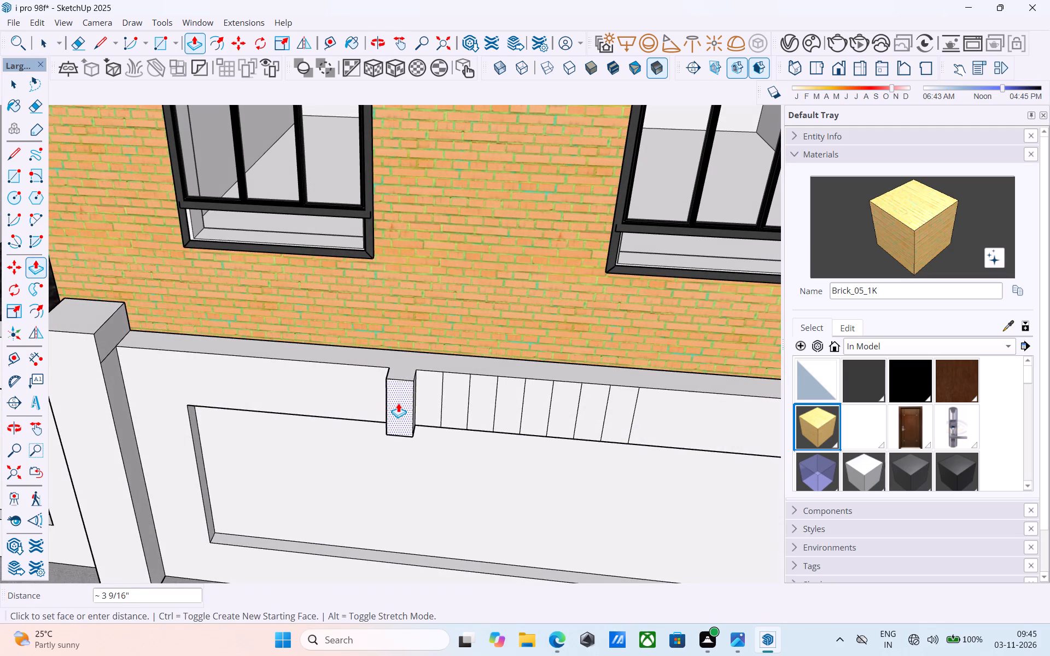
text(3")
key(Return)
double_click(454, 400)
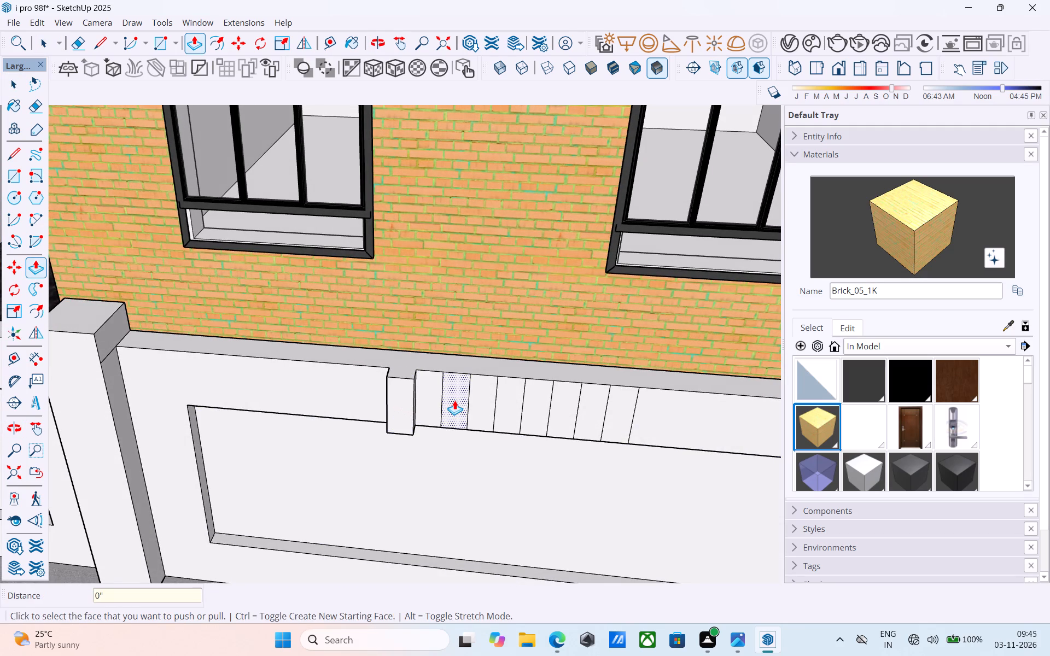
double_click(504, 401)
double_click(568, 412)
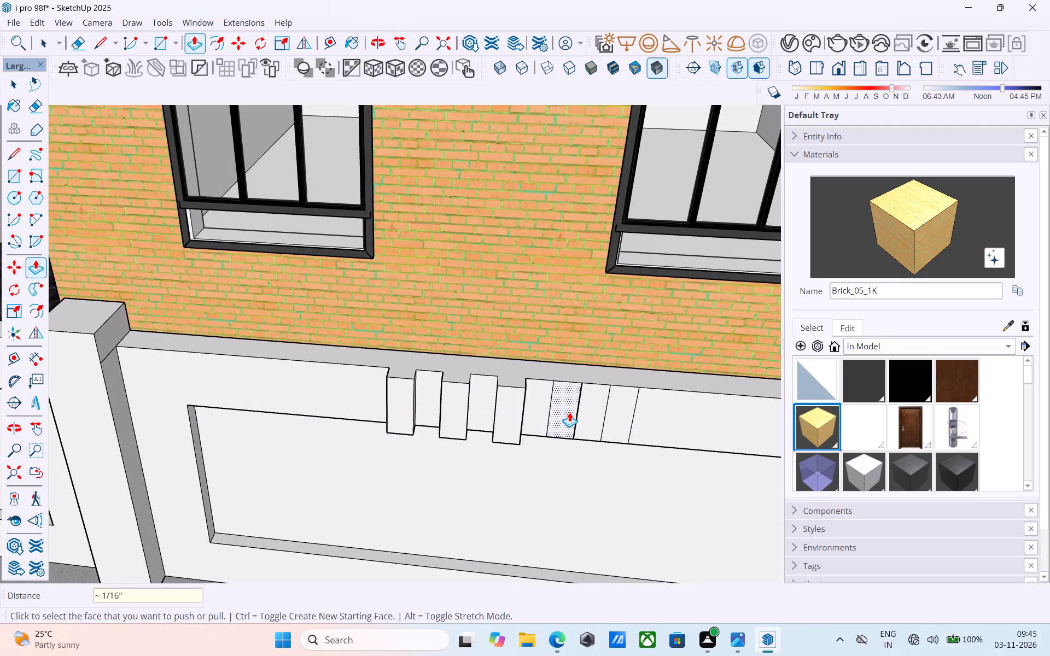
click(569, 412)
click(518, 406)
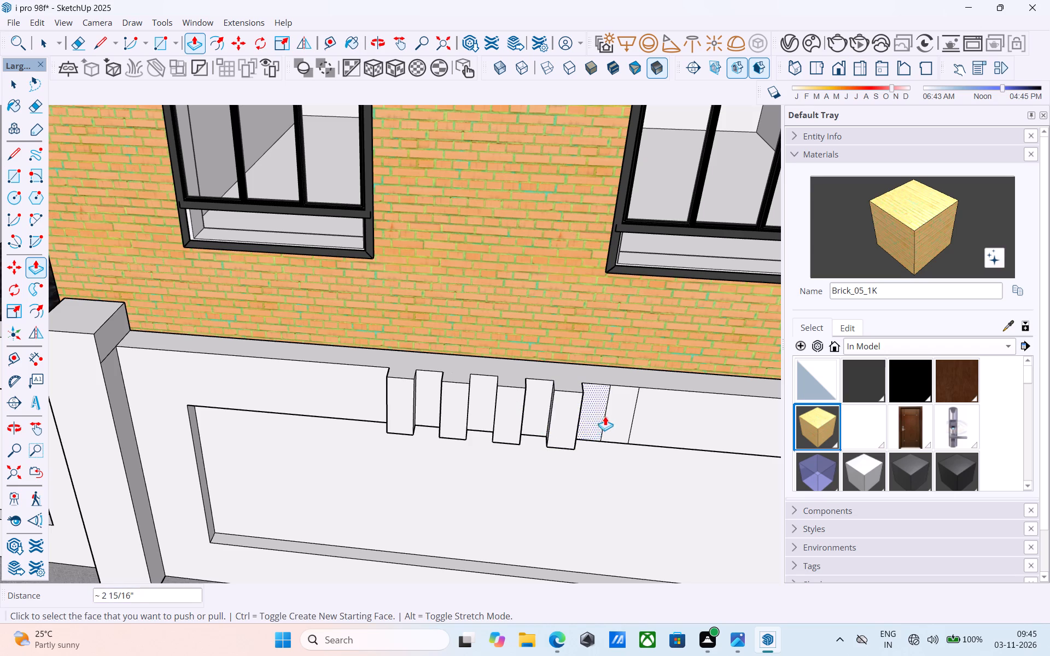
click(612, 414)
click(569, 408)
key(space)
Draw a line about 2' 9 3/16" long along the base of the projecting strips, from the first to the fourth, separating their undersides.
scroll(564, 423, down, 5)
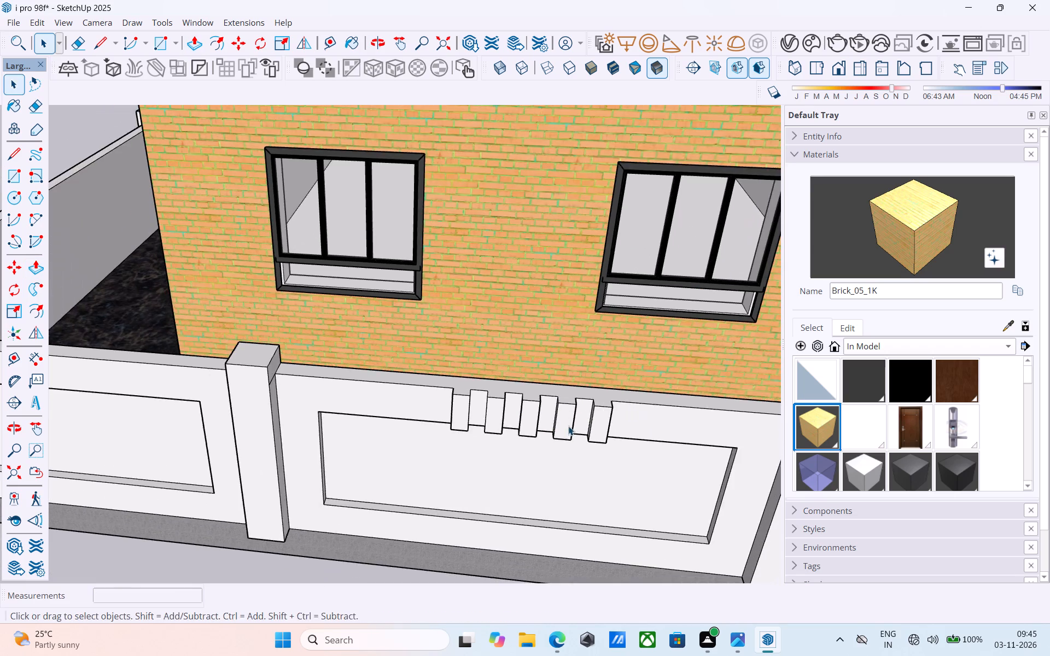
middle_drag(569, 426, 535, 250)
scroll(499, 317, down, 11)
shift+middle_drag(497, 377, 462, 405)
scroll(464, 403, up, 7)
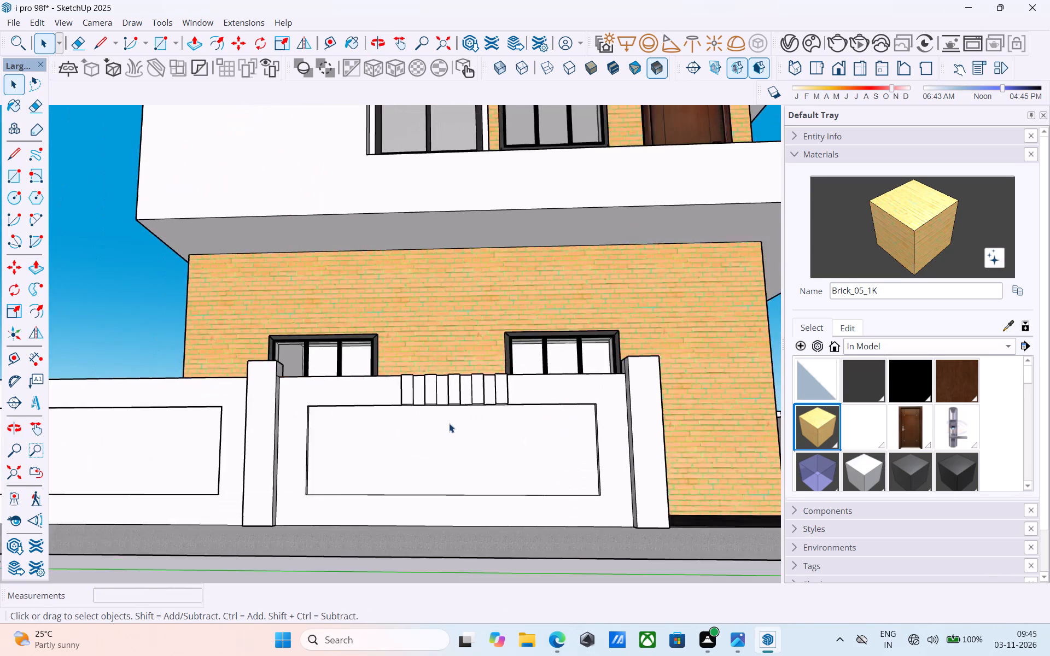
scroll(449, 423, up, 17)
middle_drag(364, 364, 342, 327)
key(l)
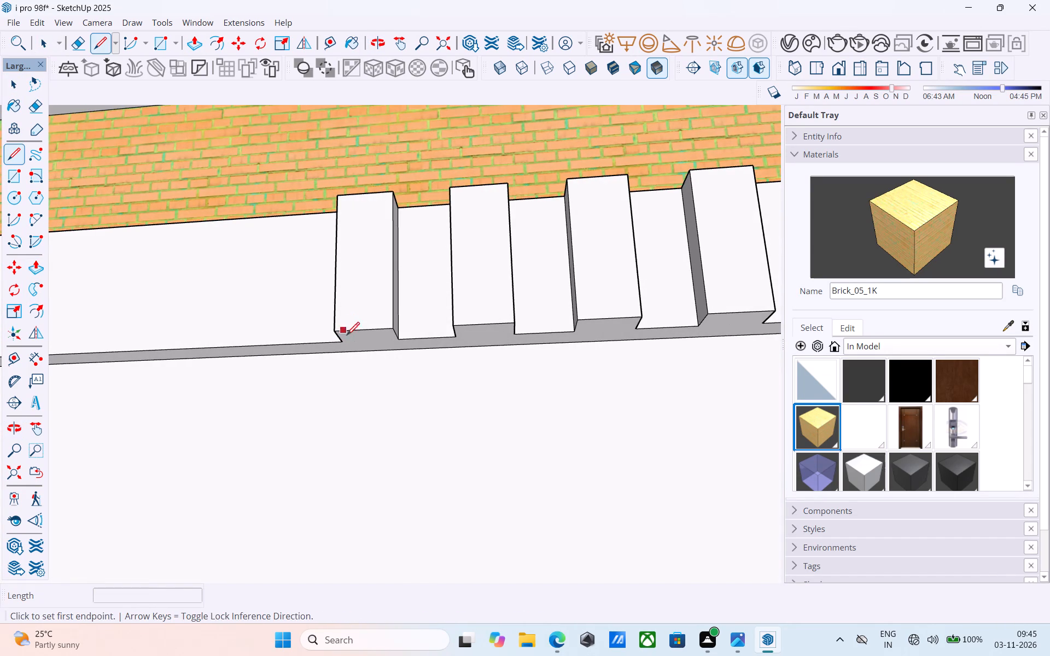
click(342, 338)
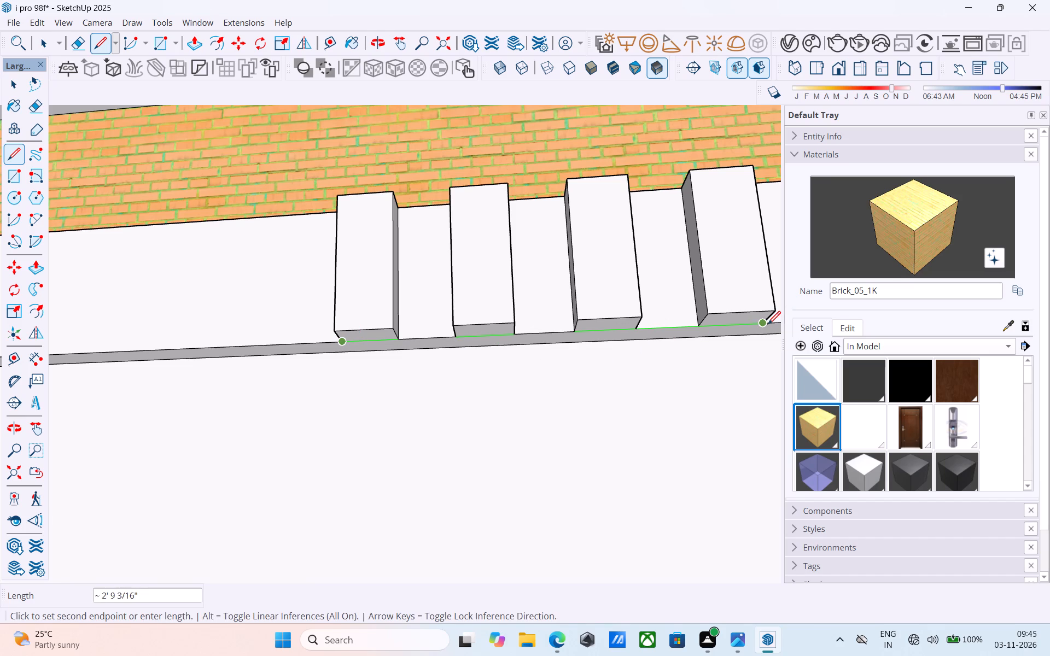
click(768, 325)
key(space)
Extend the undersides of the first four projecting strips downward by 1' over the recessed panel with Push/Pull.
click(370, 333)
key(p)
click(370, 333)
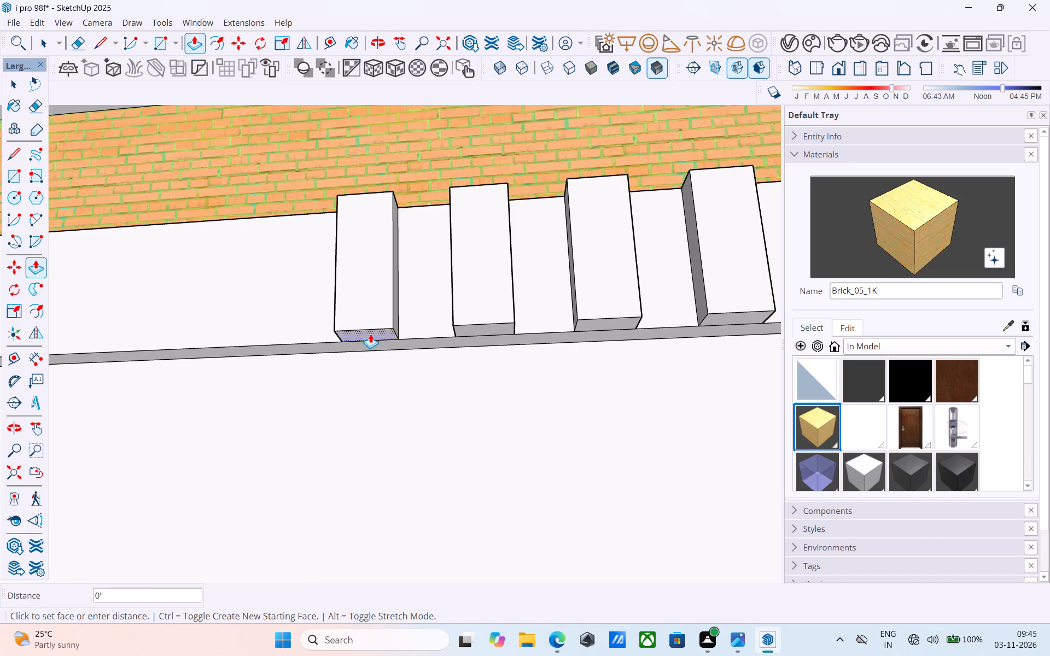
text(1')
key(Return)
double_click(503, 324)
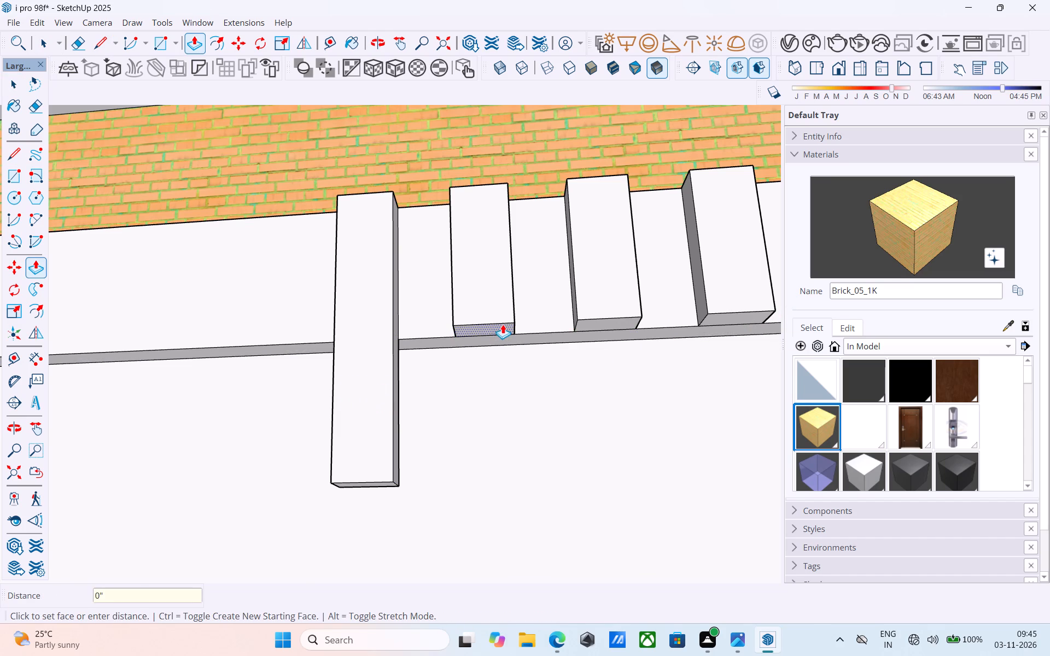
double_click(612, 327)
click(621, 323)
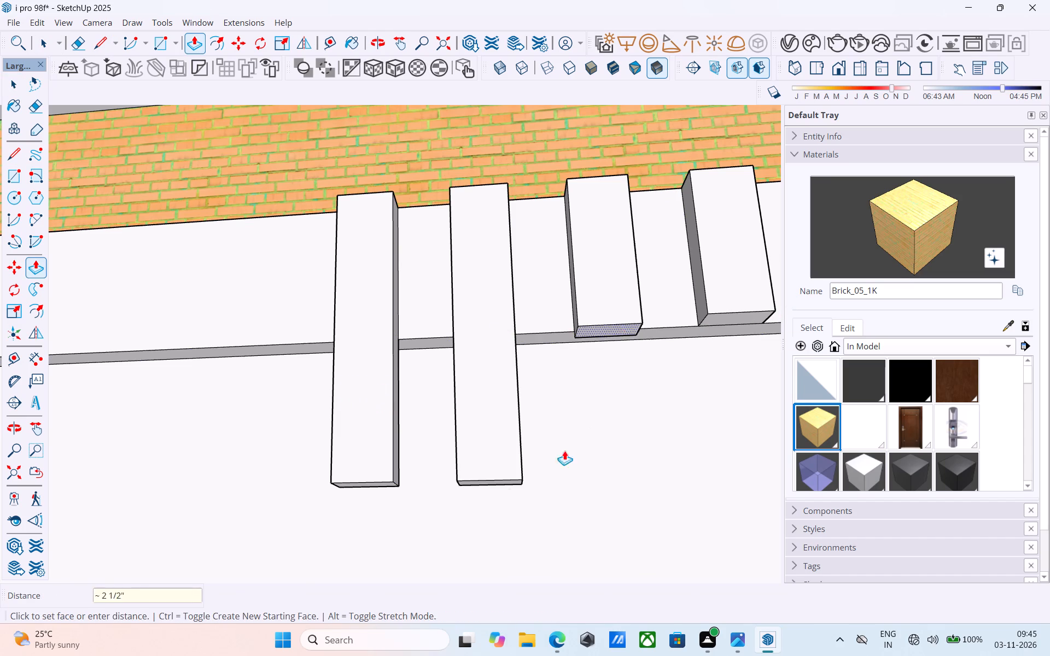
click(494, 477)
double_click(738, 319)
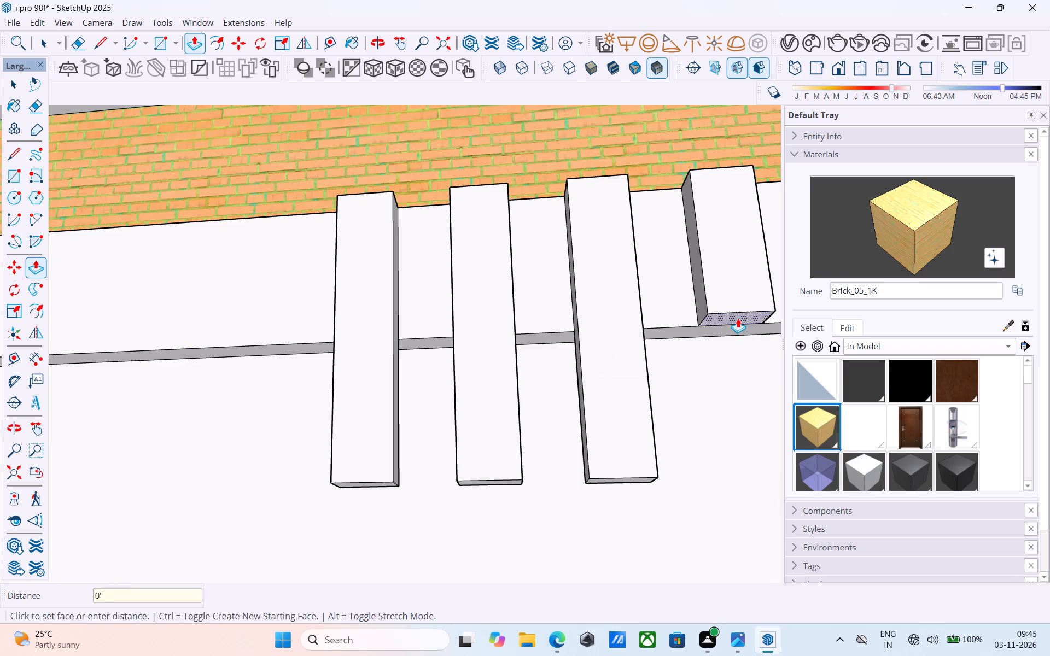
Draw a line along the base of the fifth projecting strip to separate its underside, and delete the extra face covering the recessed panel.
key(space)
scroll(653, 342, down, 3)
scroll(653, 342, up, 1)
scroll(653, 342, down, 6)
scroll(561, 380, up, 1)
scroll(561, 380, down, 10)
scroll(571, 410, up, 9)
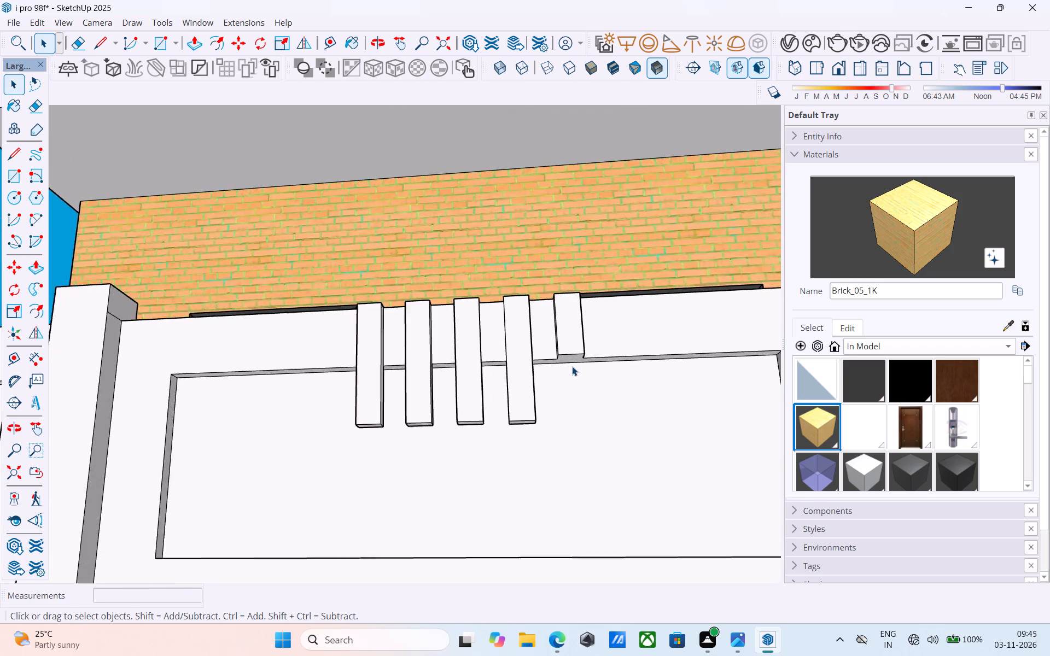
scroll(572, 366, up, 11)
key(l)
scroll(552, 361, up, 7)
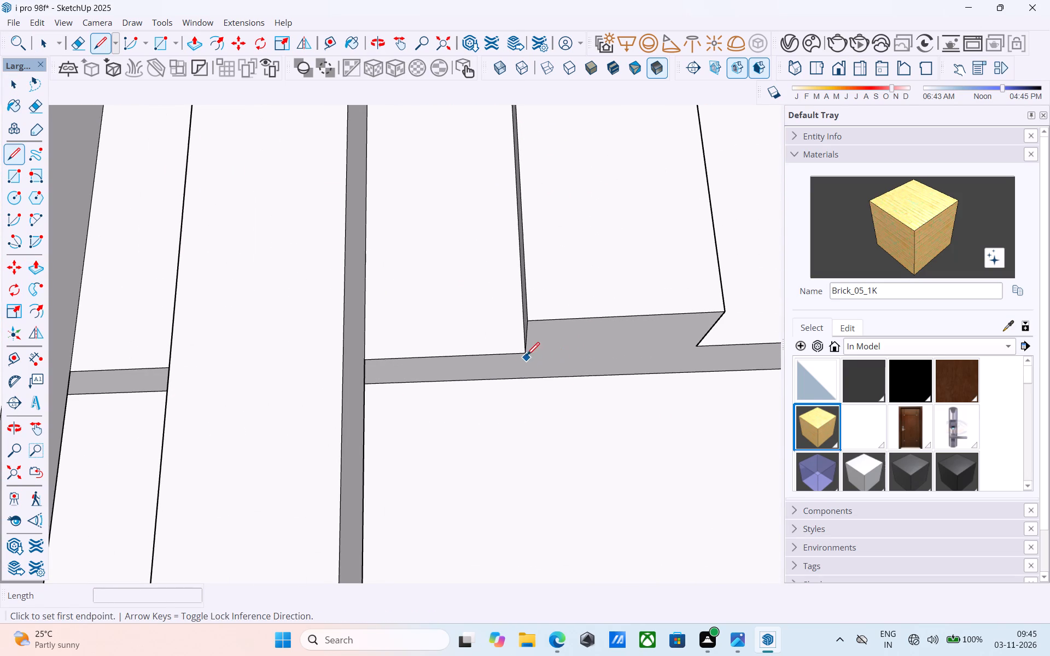
click(528, 352)
click(699, 349)
key(space)
click(676, 332)
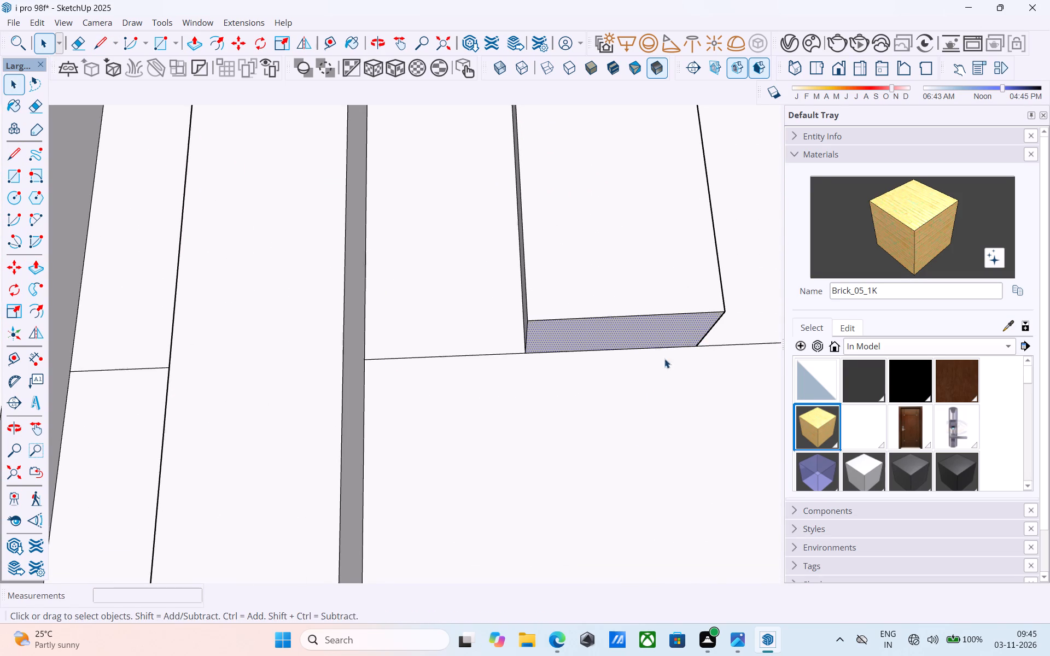
click(638, 437)
key(Delete)
Extend the fifth strip's underside downward to match the length of the other four strips.
click(636, 320)
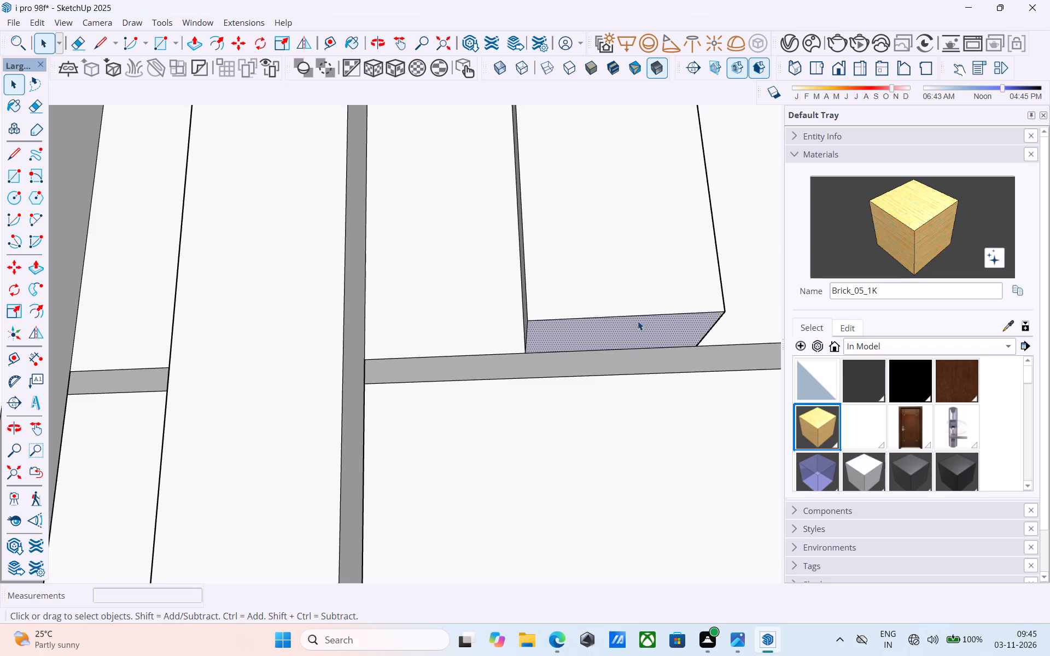
key(p)
click(638, 321)
scroll(640, 321, down, 17)
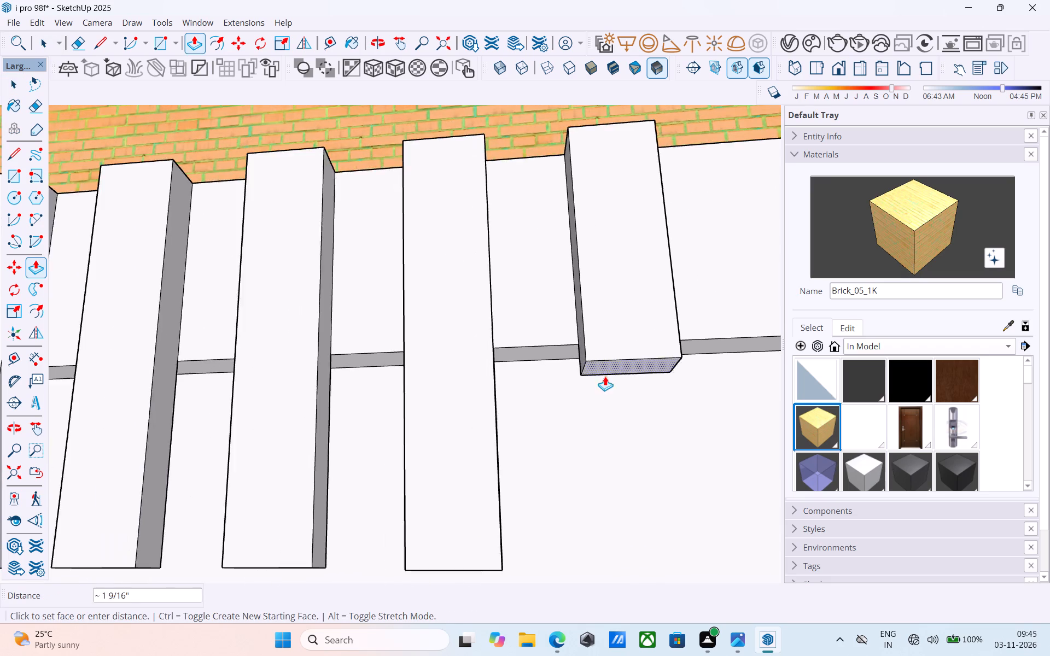
scroll(605, 376, down, 4)
click(471, 537)
Save the model.
scroll(470, 538, down, 17)
middle_drag(545, 400, 527, 424)
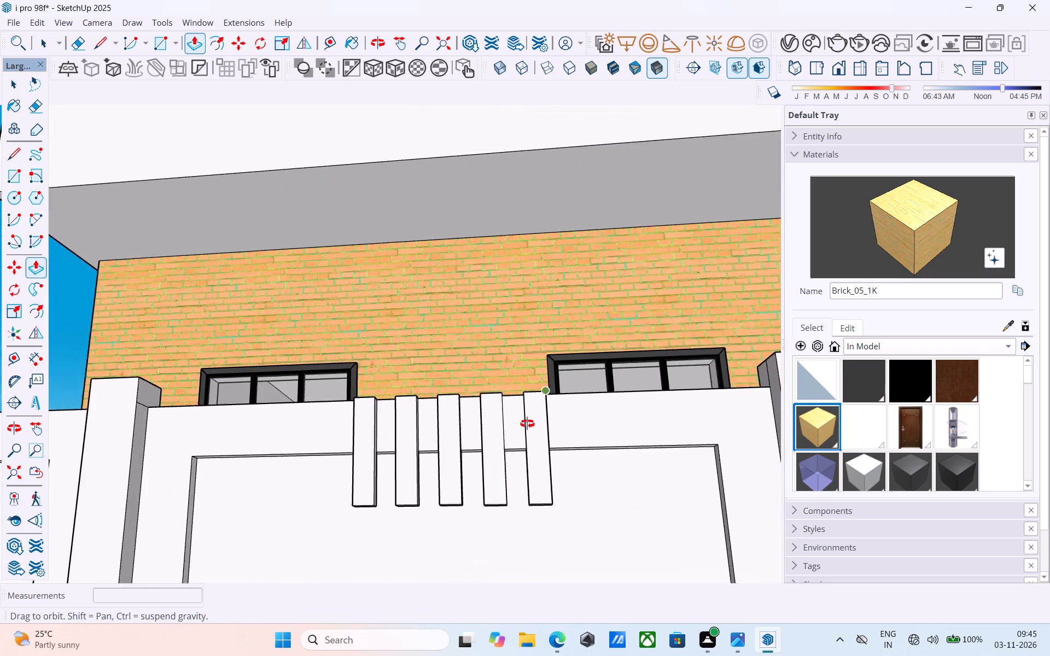
middle_drag(527, 424, 417, 555)
key(space)
scroll(409, 549, down, 9)
key(ctrl+s)
Examine the boundary walls and the building facades from the front and side.
scroll(415, 526, down, 6)
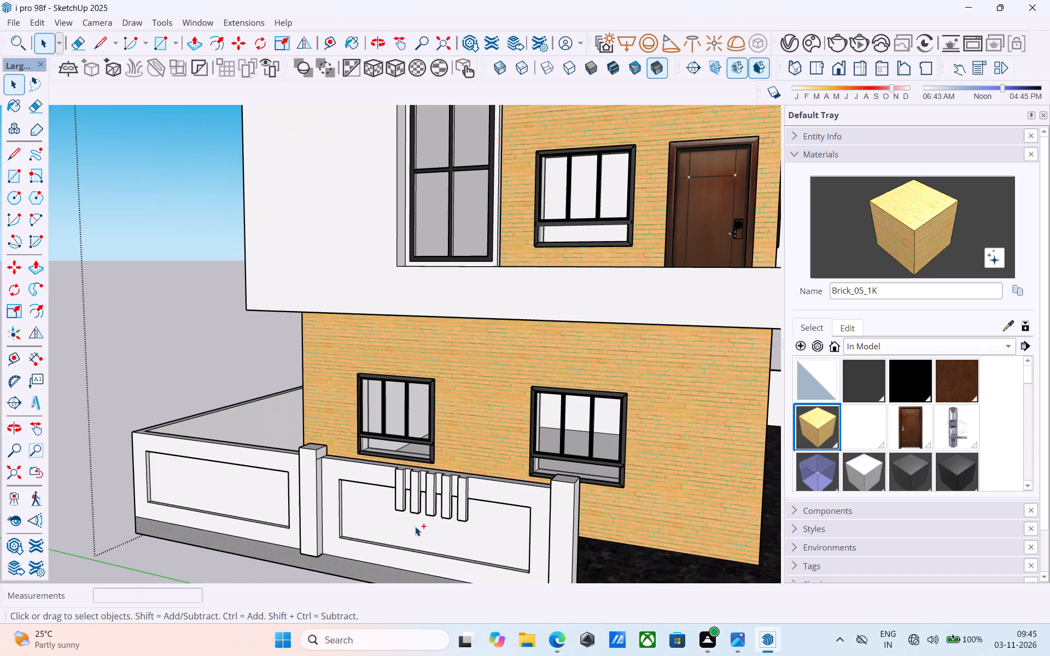
scroll(415, 526, down, 4)
middle_drag(413, 519, 400, 508)
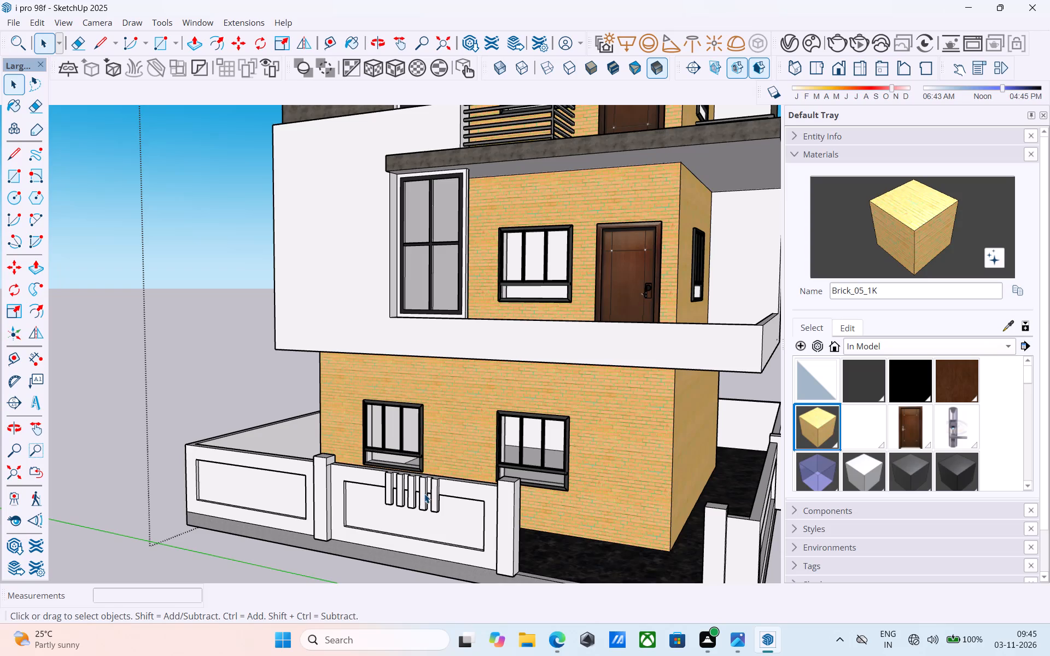
scroll(426, 494, down, 6)
middle_drag(430, 512, 528, 548)
scroll(521, 524, up, 4)
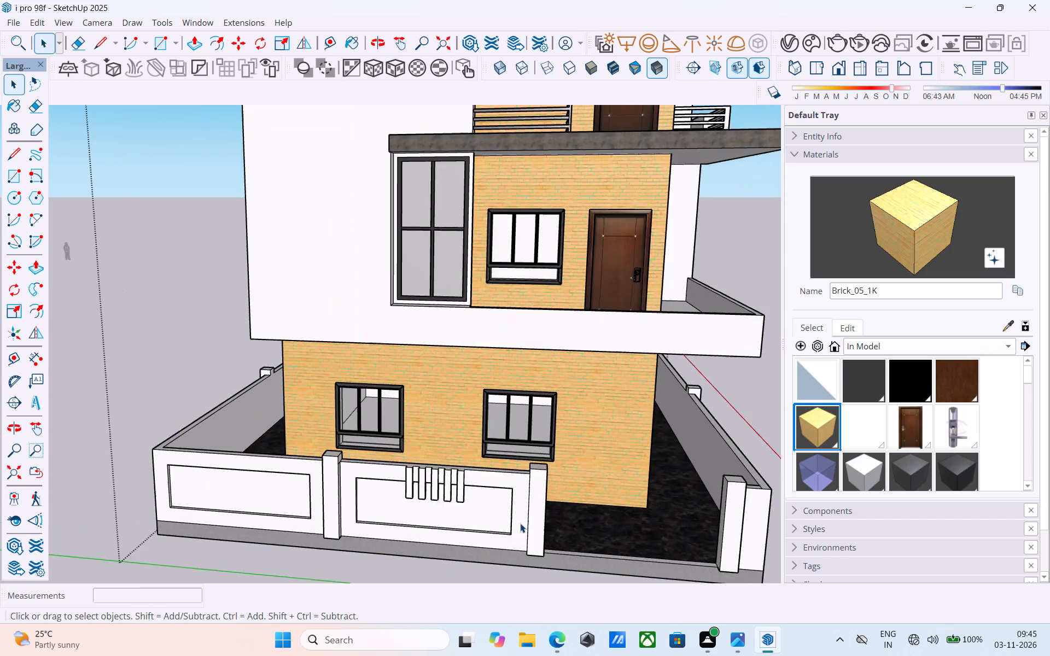
scroll(520, 523, up, 10)
scroll(511, 508, down, 5)
middle_drag(511, 508, 645, 492)
scroll(655, 483, down, 2)
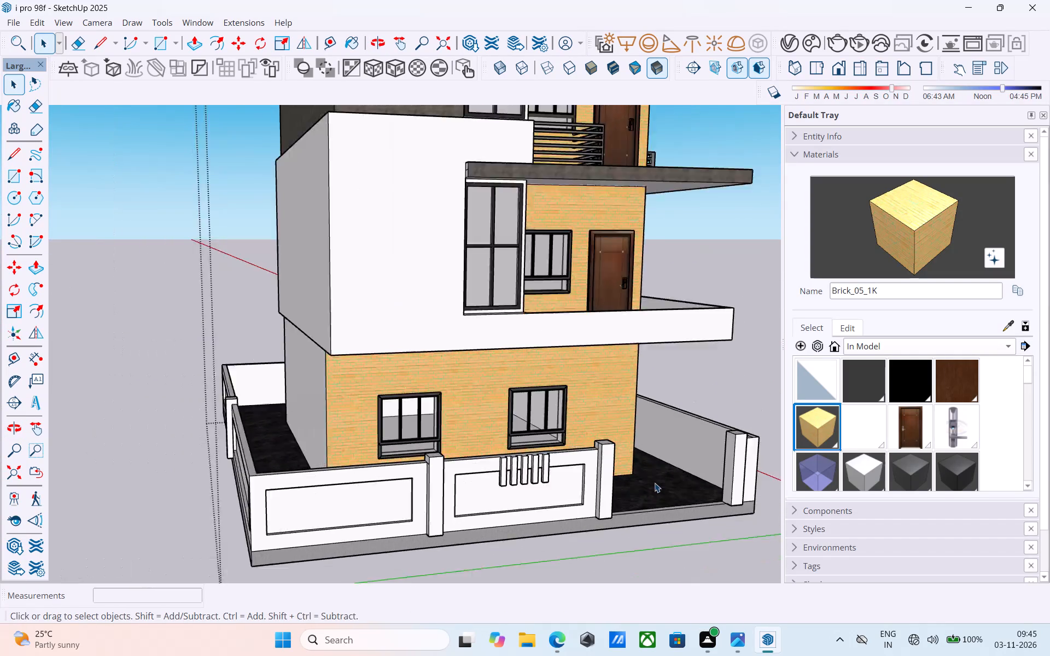
scroll(655, 483, down, 7)
middle_drag(656, 488, 631, 481)
middle_drag(626, 481, 541, 505)
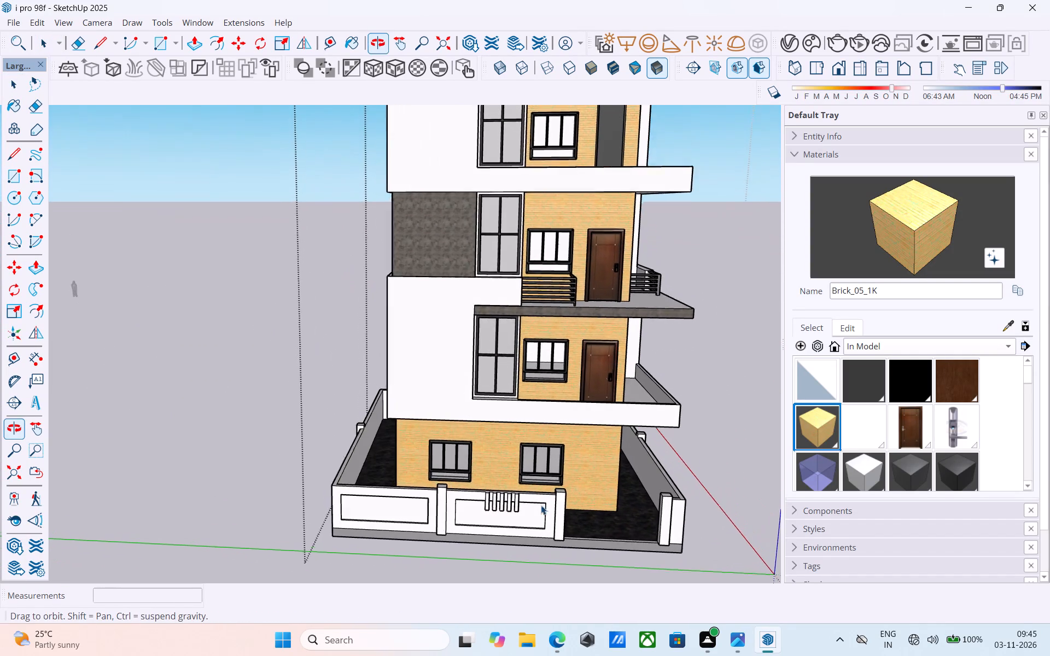
middle_drag(541, 505, 540, 504)
scroll(551, 509, down, 5)
middle_drag(532, 528, 297, 514)
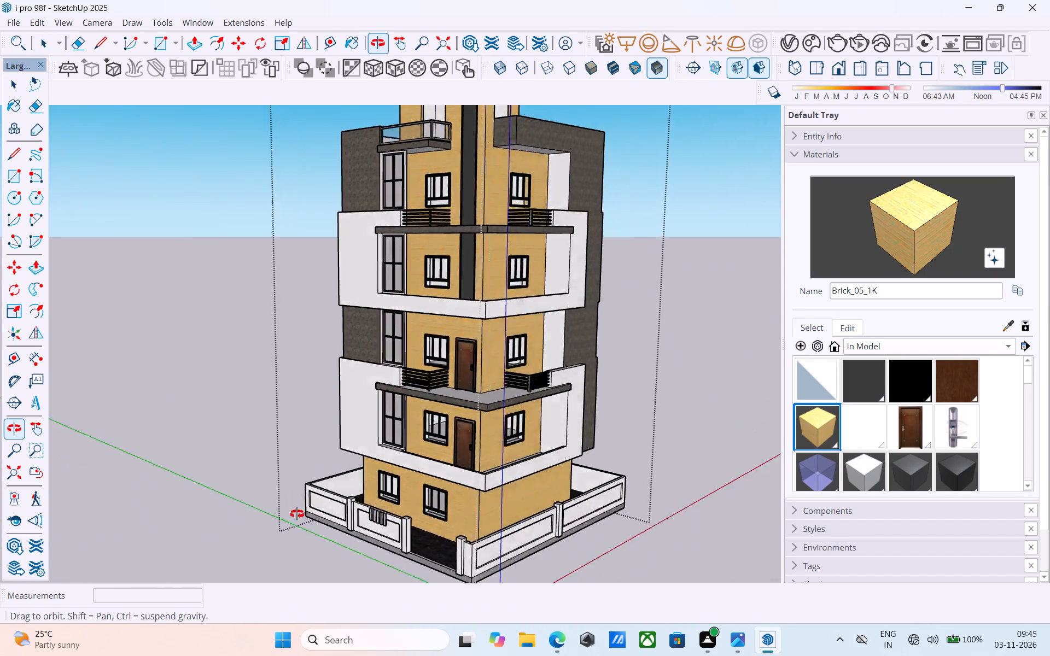
middle_drag(297, 514, 273, 516)
scroll(479, 587, up, 4)
middle_drag(475, 535, 501, 484)
scroll(516, 500, up, 5)
scroll(484, 501, down, 2)
middle_drag(481, 500, 475, 490)
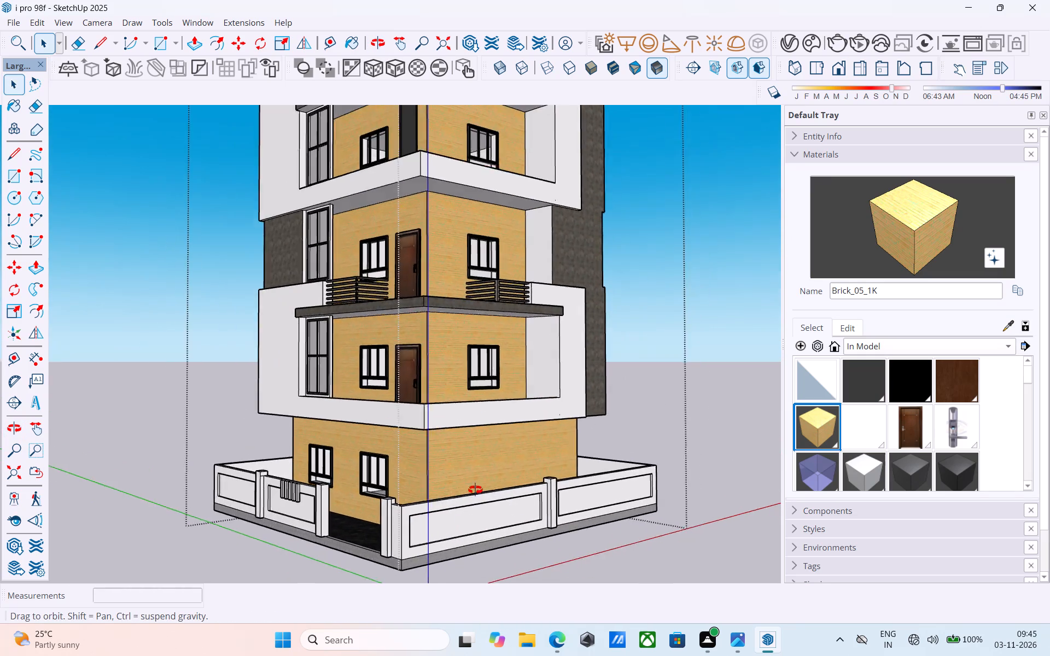
middle_drag(475, 490, 290, 526)
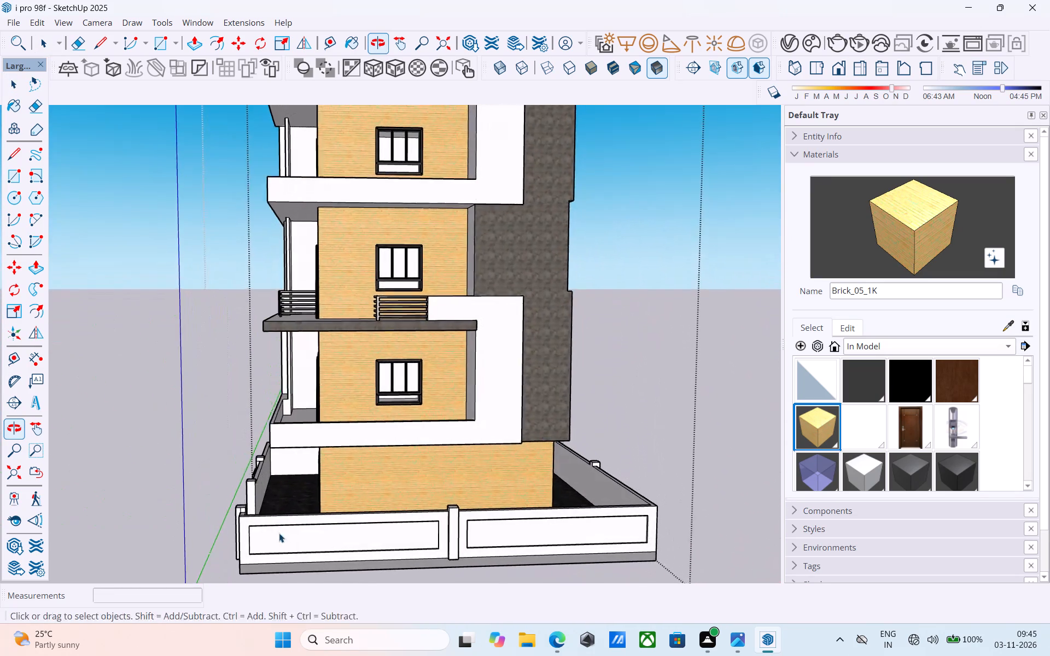
key(r)
scroll(295, 527, up, 8)
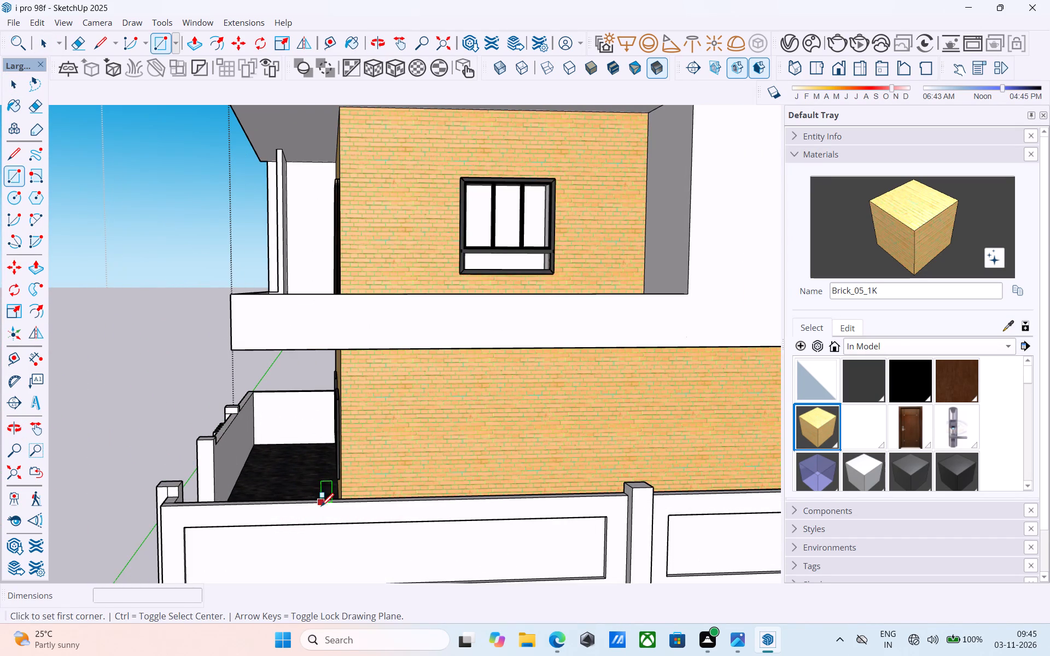
scroll(340, 518, down, 10)
middle_drag(413, 514, 629, 490)
key(space)
scroll(597, 497, down, 3)
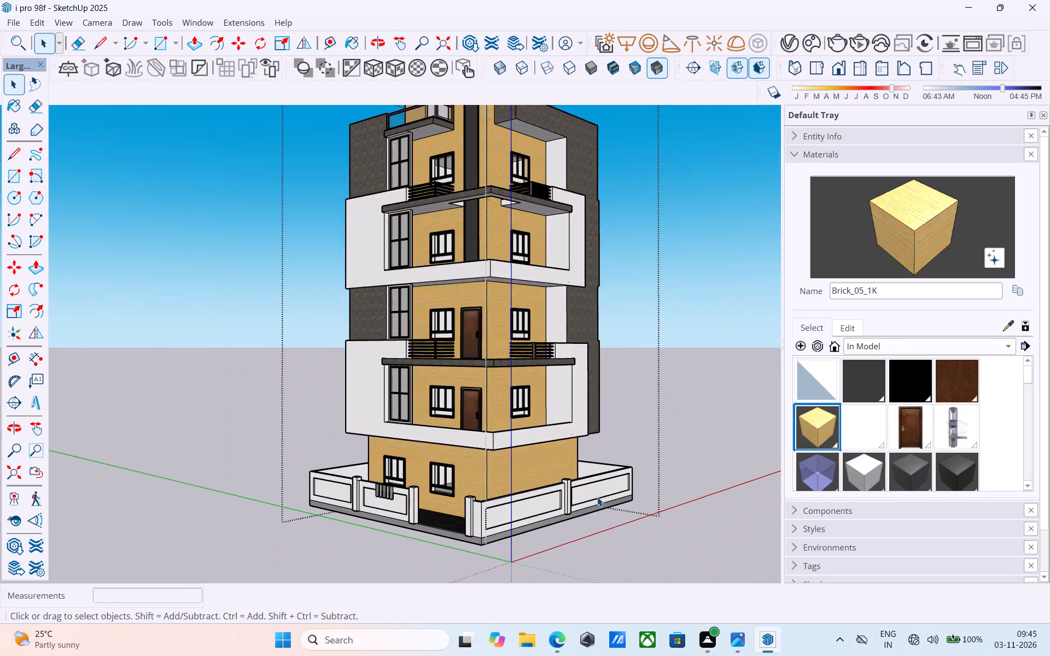
shift+middle_drag(575, 483, 631, 462)
scroll(553, 495, up, 9)
scroll(534, 486, down, 1)
shift+middle_drag(553, 463, 563, 457)
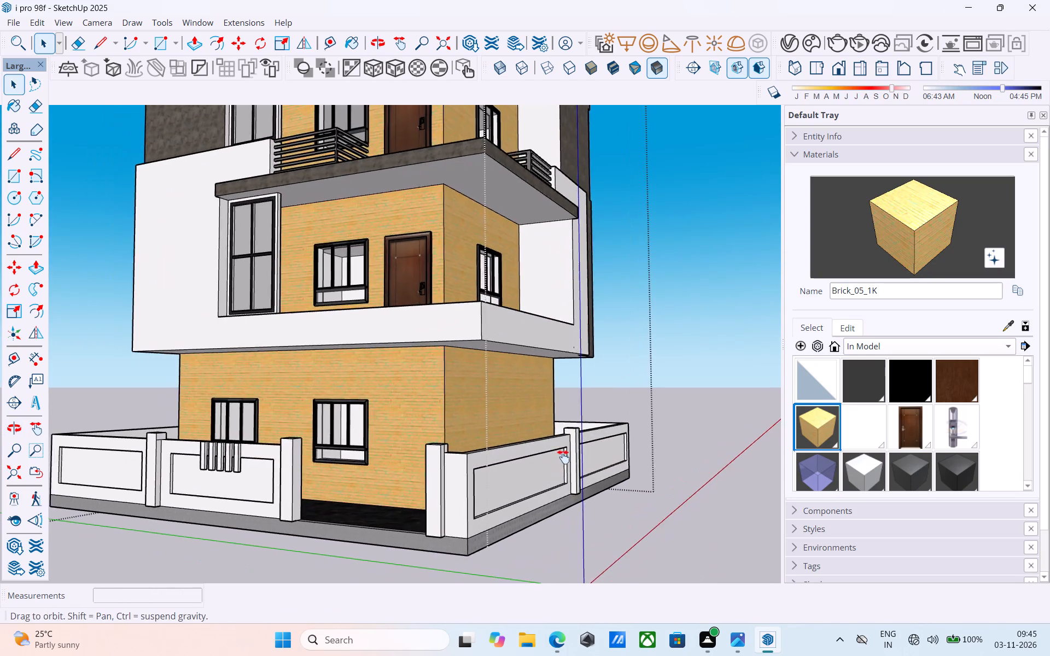
shift+middle_drag(563, 457, 667, 471)
scroll(300, 532, up, 5)
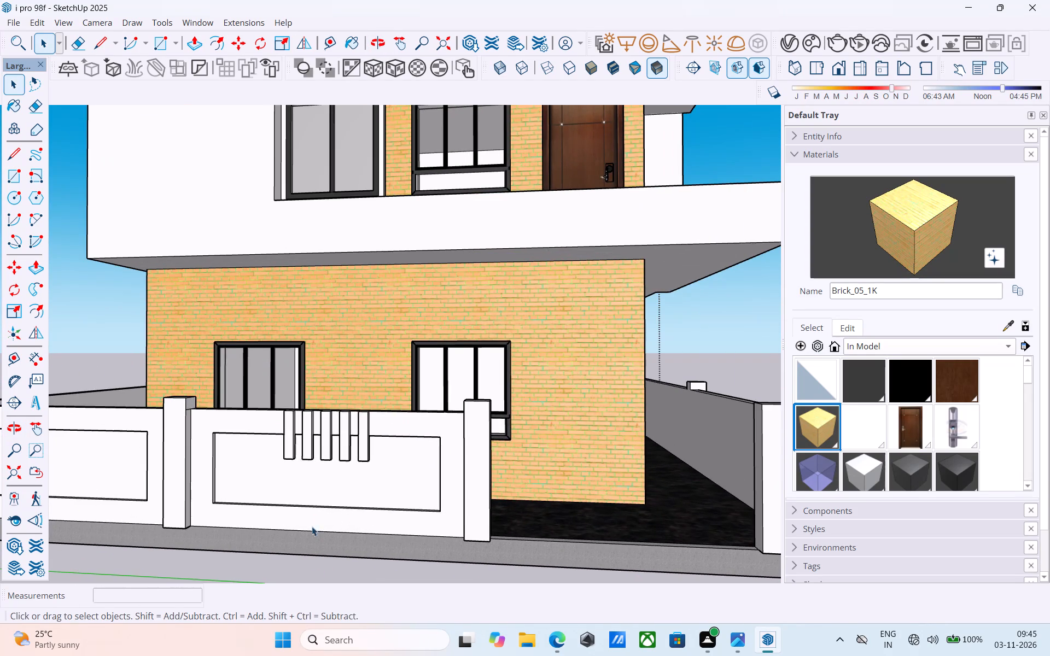
Offset the outline of the front wall's recessed panel behind the projecting strips inward by 1'.
shift+middle_drag(312, 526, 297, 516)
shift+middle_drag(304, 520, 366, 524)
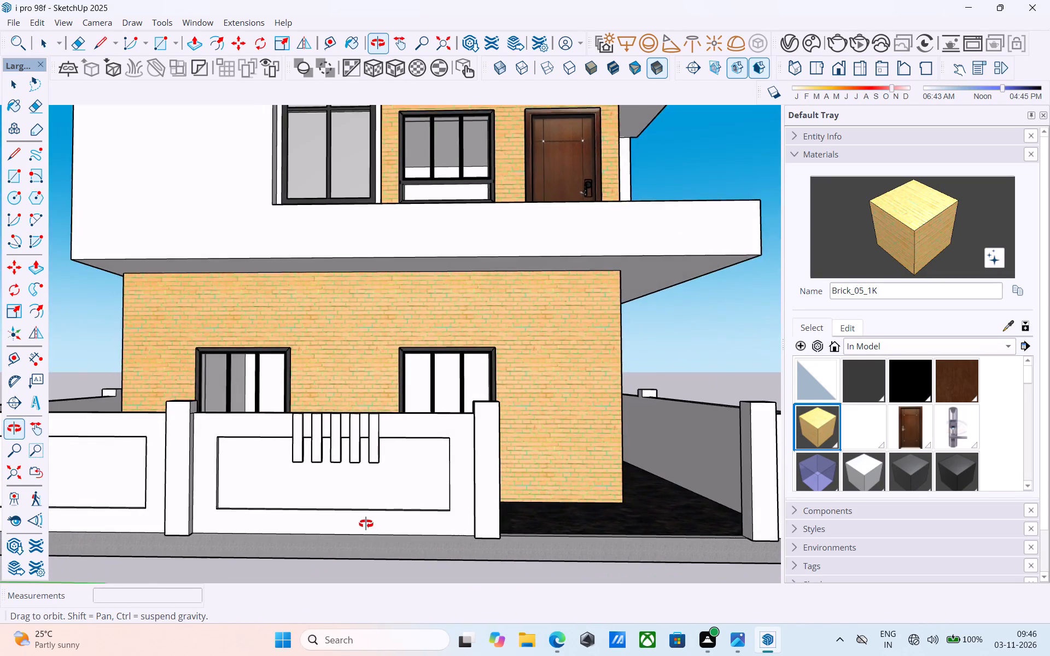
shift+middle_drag(366, 524, 364, 523)
scroll(257, 487, up, 4)
shift+middle_drag(320, 489, 432, 516)
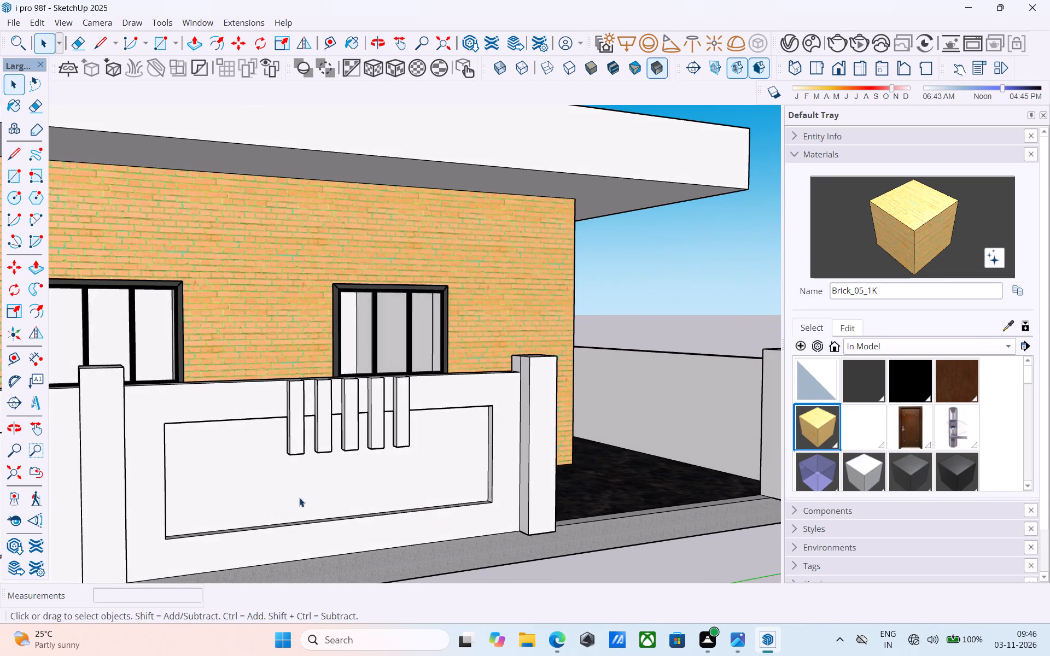
click(302, 491)
scroll(302, 487, up, 3)
key(f)
click(302, 485)
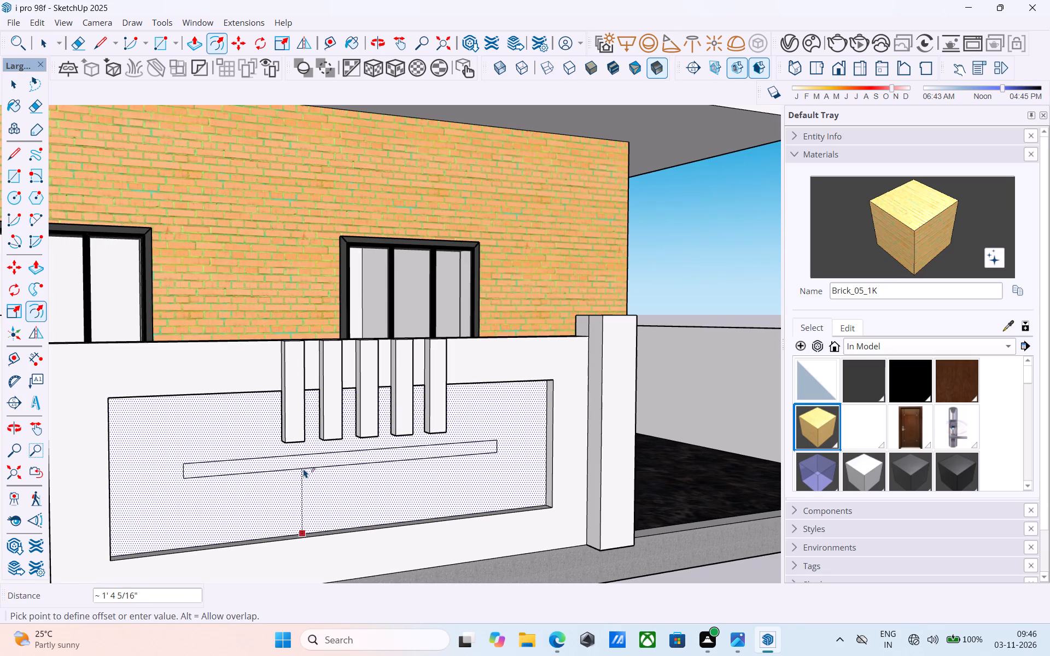
text(2')
key(Return)
text(1')
key(Return)
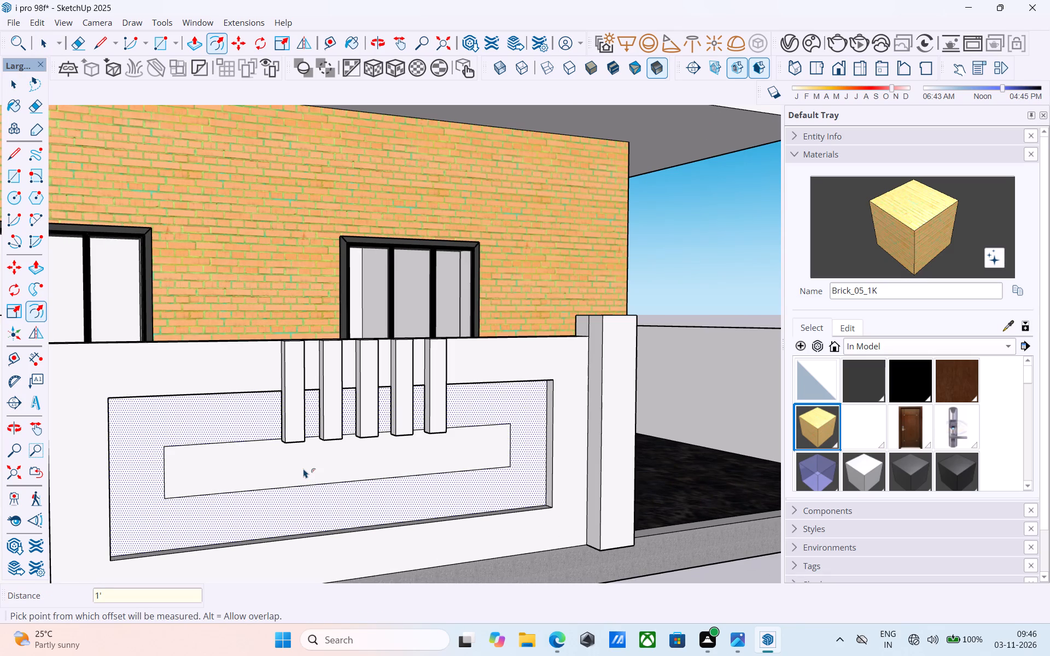
Offset the outline of the other recessed panel on the front wall inward by 1'.
scroll(444, 542, down, 12)
middle_drag(511, 493, 512, 484)
scroll(229, 549, up, 5)
key(space)
click(232, 479)
scroll(229, 470, up, 1)
key(f)
click(229, 469)
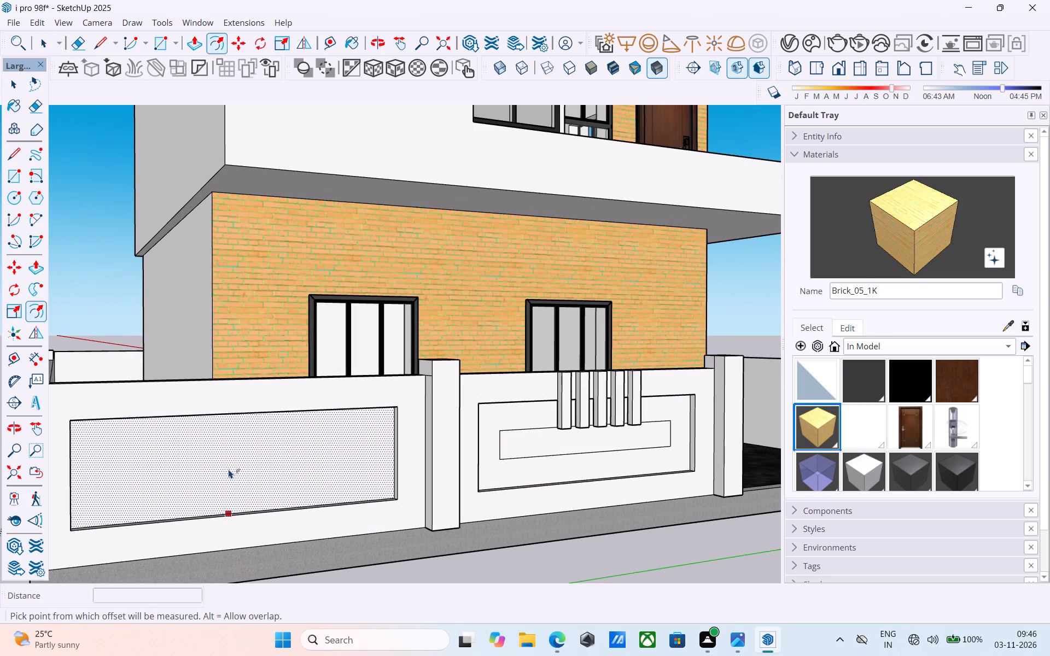
text(1')
key(Return)
Offset the outline of the adjoining side wall's recessed panel nearest the front corner inward by 1'.
scroll(313, 462, down, 11)
middle_drag(389, 477, 586, 442)
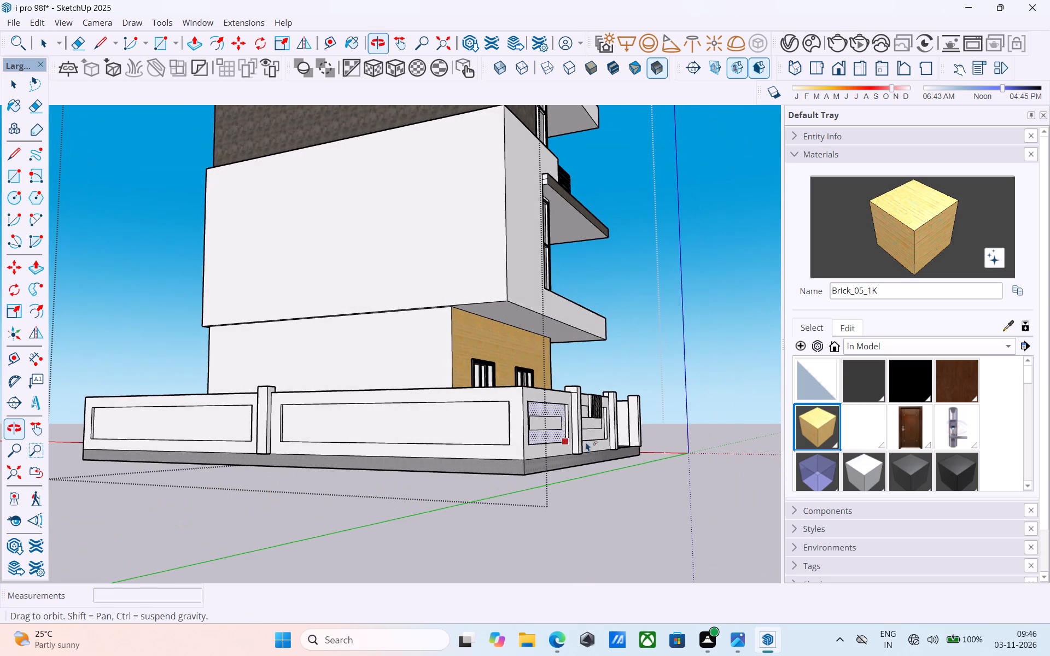
key(space)
click(491, 426)
scroll(450, 420, up, 4)
key(f)
click(450, 420)
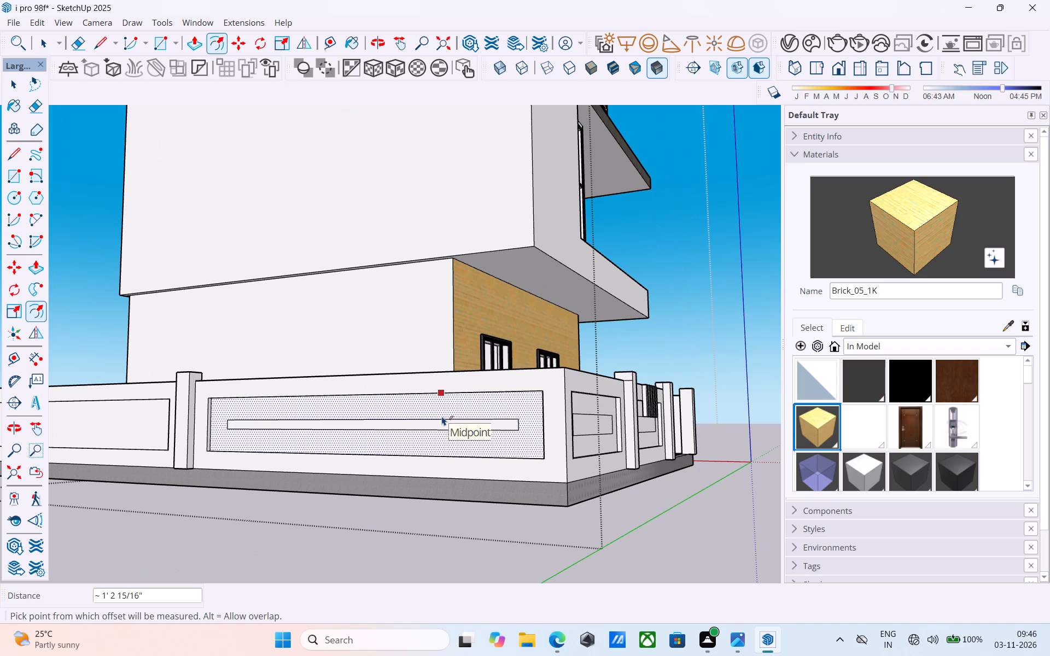
text(1')
key(Return)
key(space)
Offset the outline of the same side wall's second recessed panel, beyond the pillar, inward by 1'.
scroll(415, 427, down, 4)
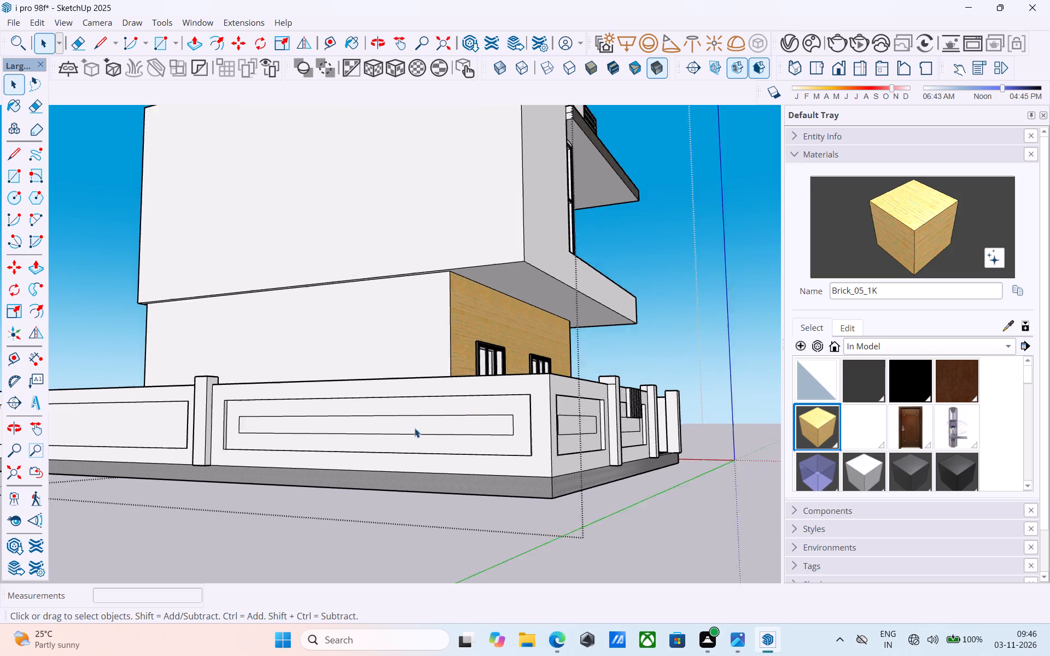
scroll(415, 428, down, 3)
middle_drag(450, 420, 703, 460)
scroll(235, 448, up, 5)
click(229, 454)
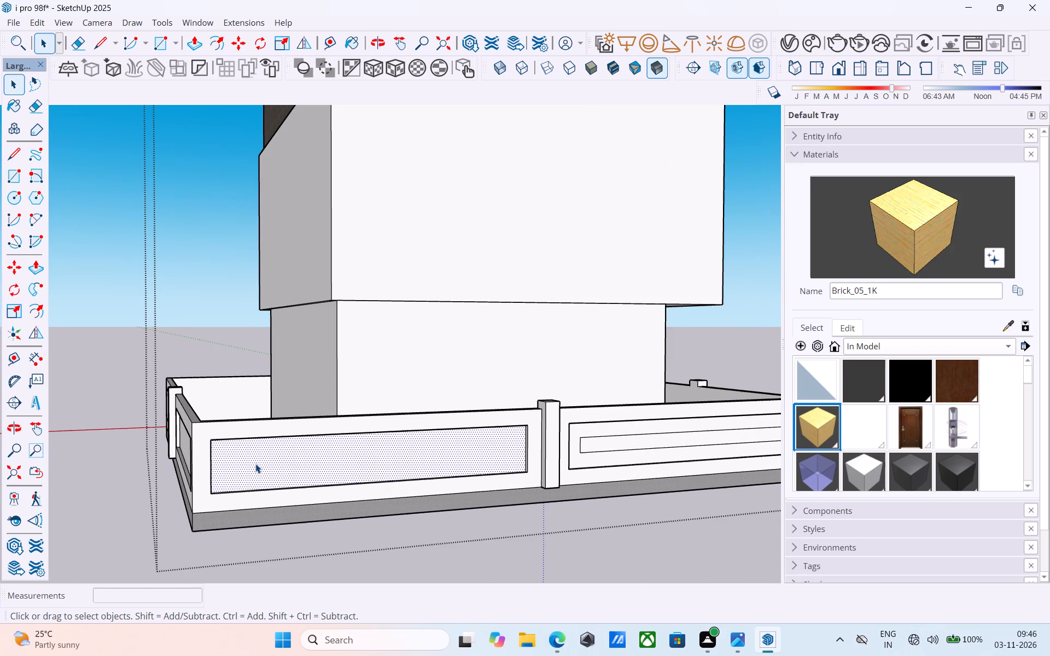
scroll(275, 471, up, 6)
key(f)
click(275, 471)
text(1')
key(Return)
key(space)
Offset the outline of the rear wall's recessed panel nearest that side wall inward by 1'.
scroll(301, 439, down, 11)
middle_drag(320, 411, 377, 440)
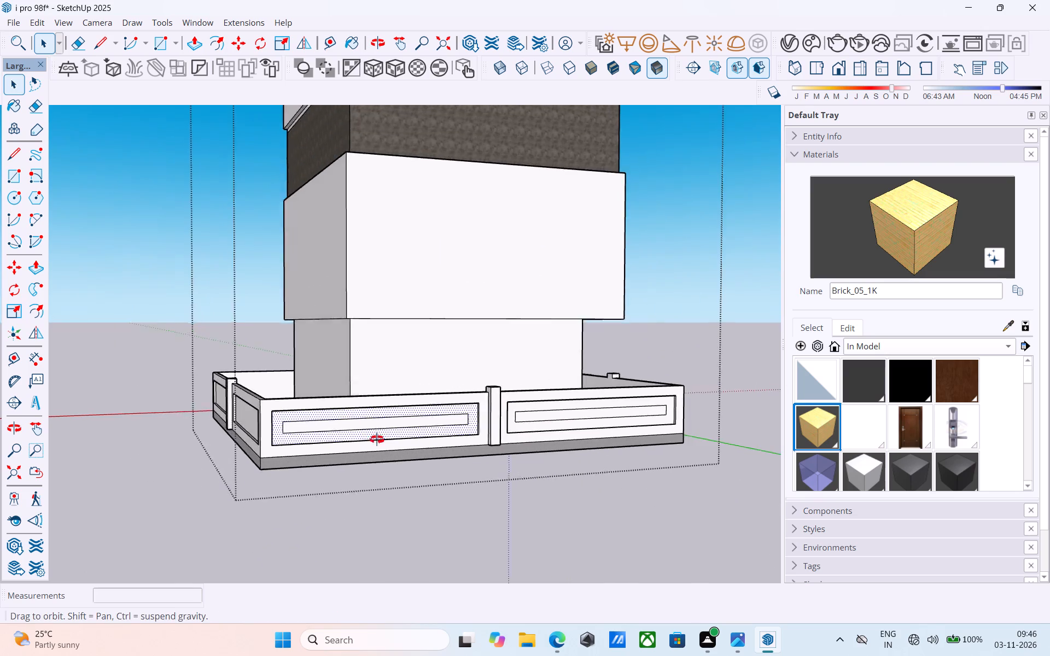
middle_drag(377, 440, 647, 458)
scroll(484, 459, up, 5)
click(478, 456)
scroll(478, 456, up, 6)
key(f)
click(477, 455)
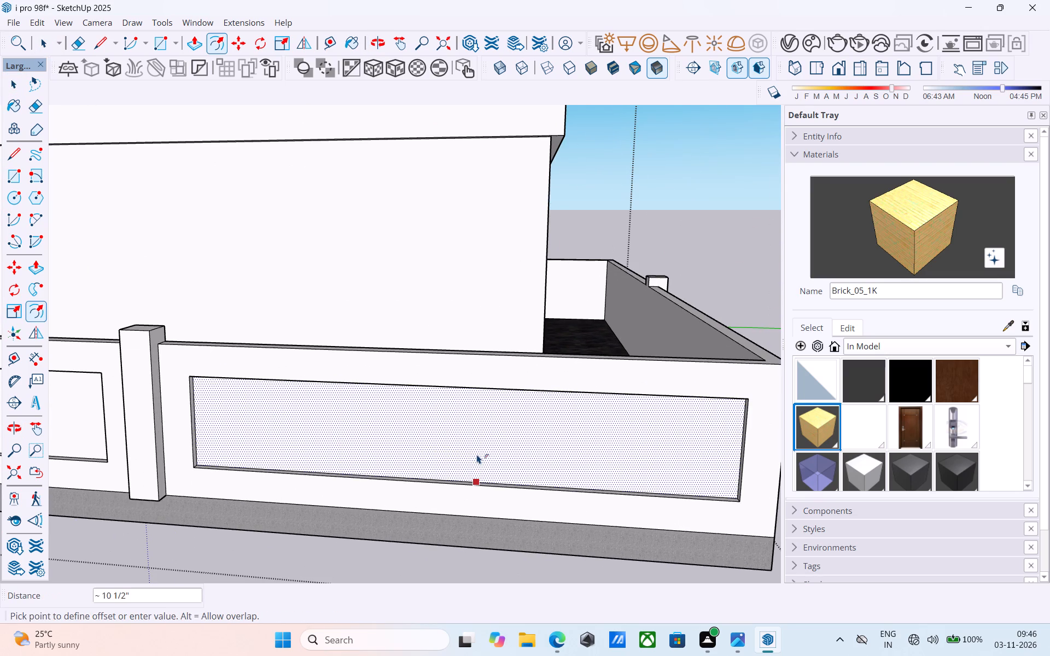
text(1')
key(Return)
key(space)
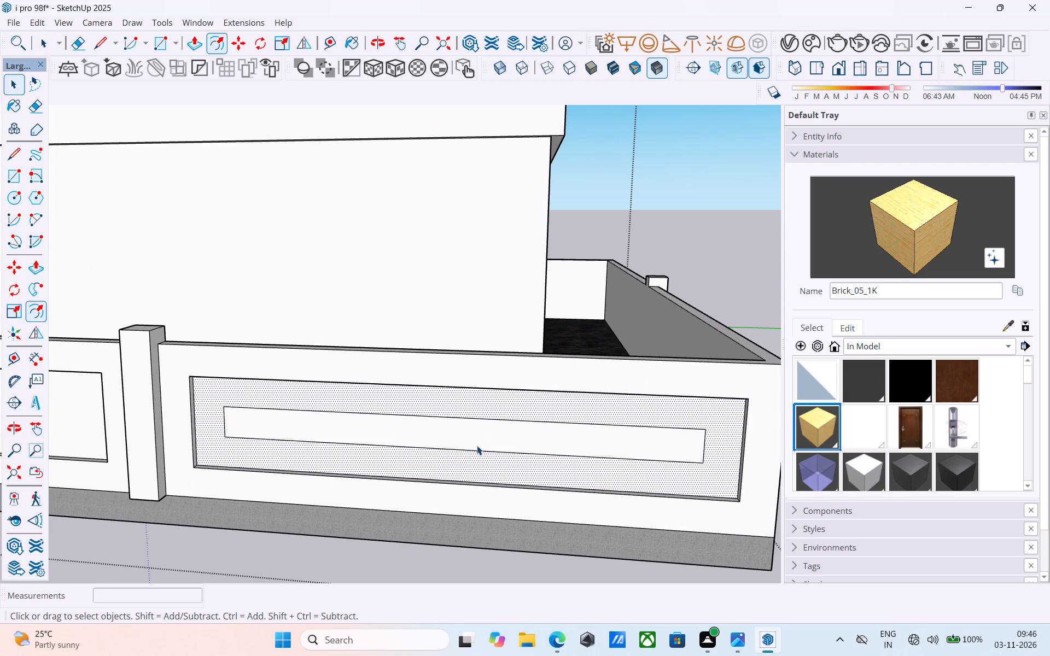
scroll(572, 450, down, 12)
scroll(390, 326, down, 1)
middle_drag(382, 325, 382, 324)
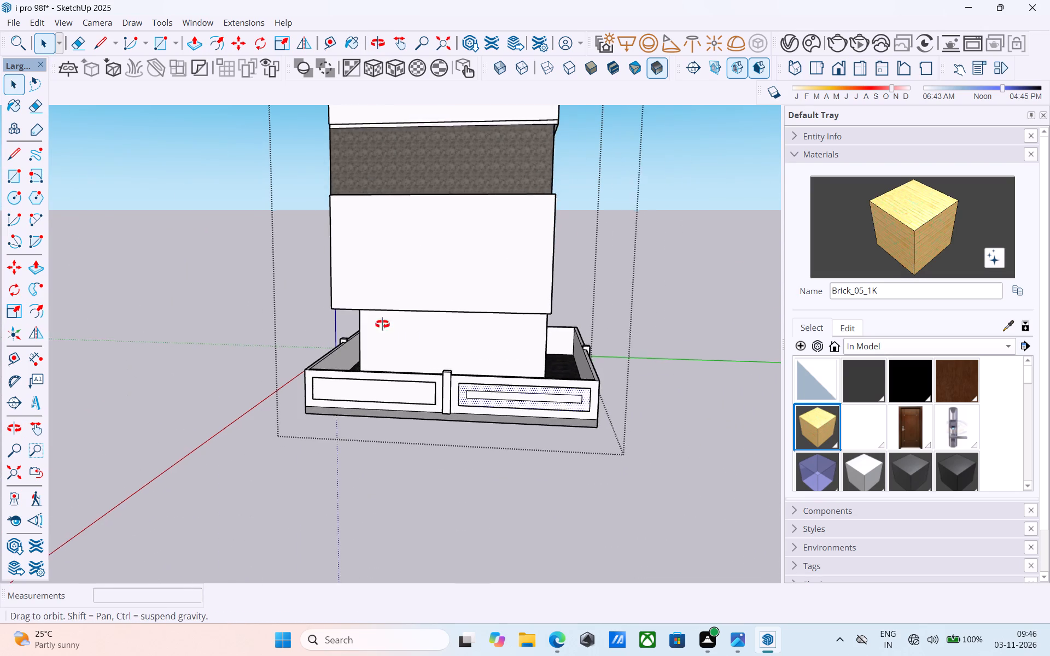
Offset the outline of the rear wall's other recessed panel, beyond the pillar, inward by 1'.
middle_drag(382, 324, 540, 329)
scroll(411, 386, up, 13)
click(406, 398)
scroll(404, 396, up, 6)
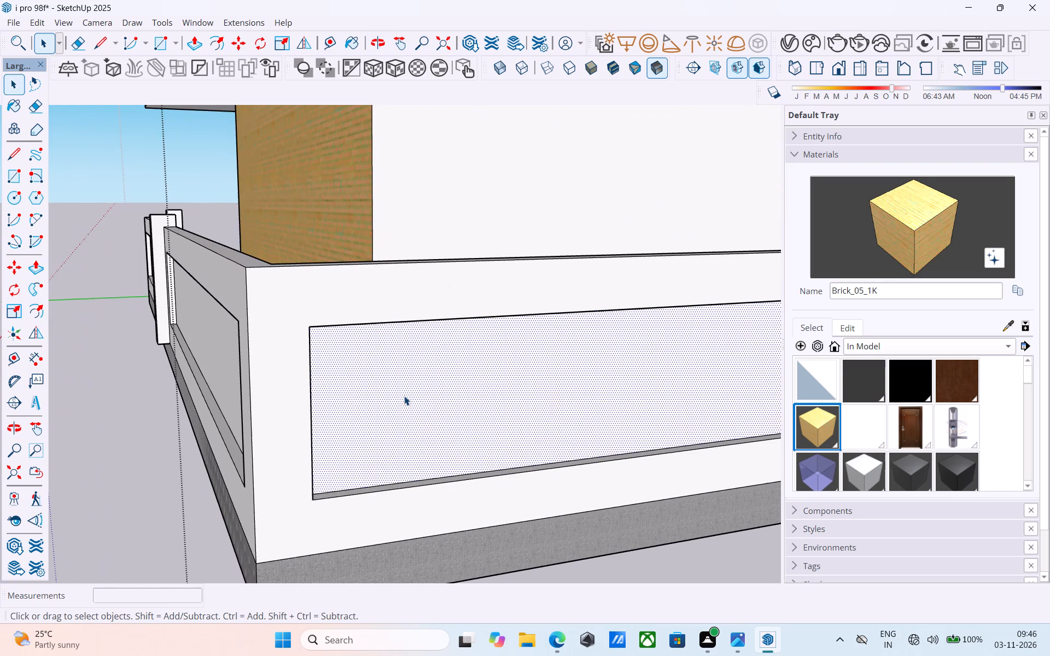
key(f)
click(404, 396)
text(1')
key(Return)
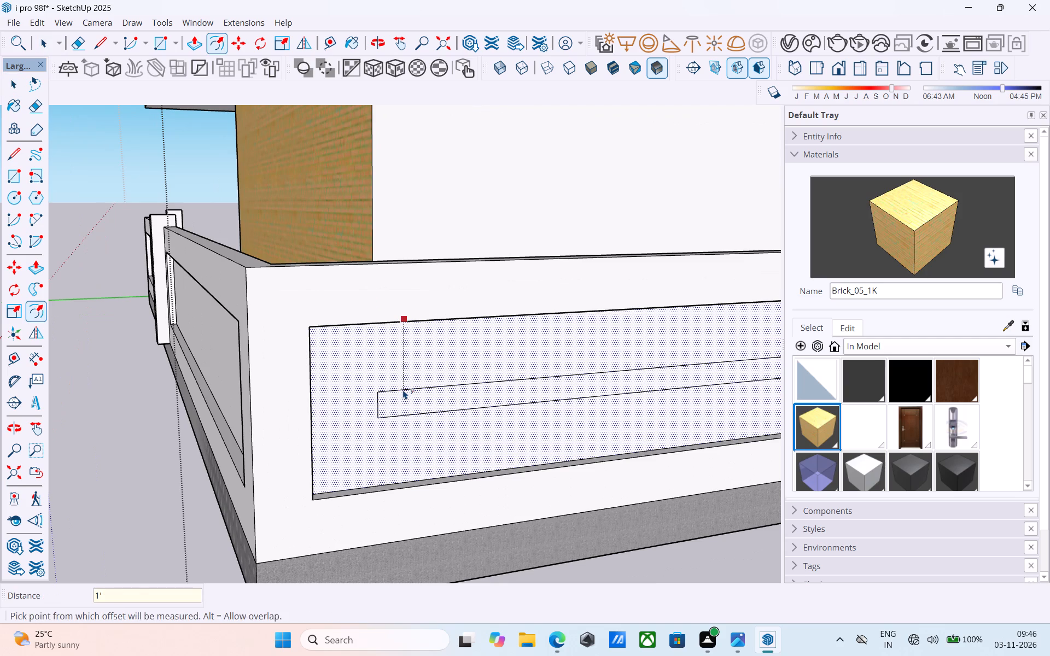
key(space)
Offset the outline of the gate-side side wall's recessed panel nearest the rear corner inward by 1'.
scroll(413, 336, down, 7)
middle_drag(182, 319, 499, 362)
scroll(573, 313, down, 6)
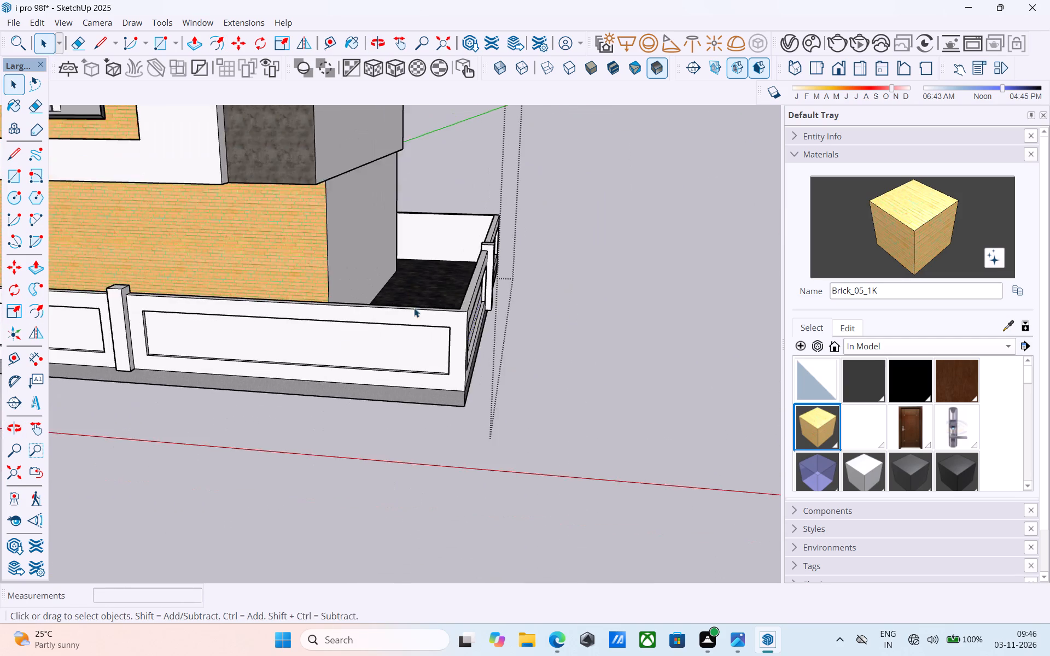
scroll(323, 348, up, 5)
click(322, 348)
key(f)
click(316, 347)
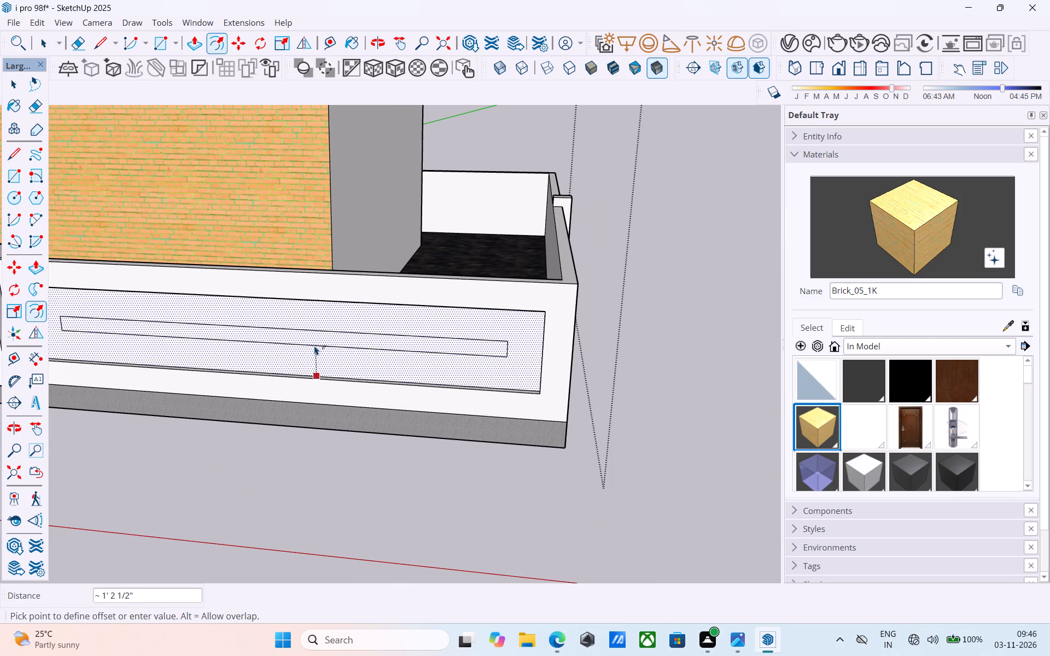
text(1')
key(Return)
key(space)
scroll(373, 321, down, 6)
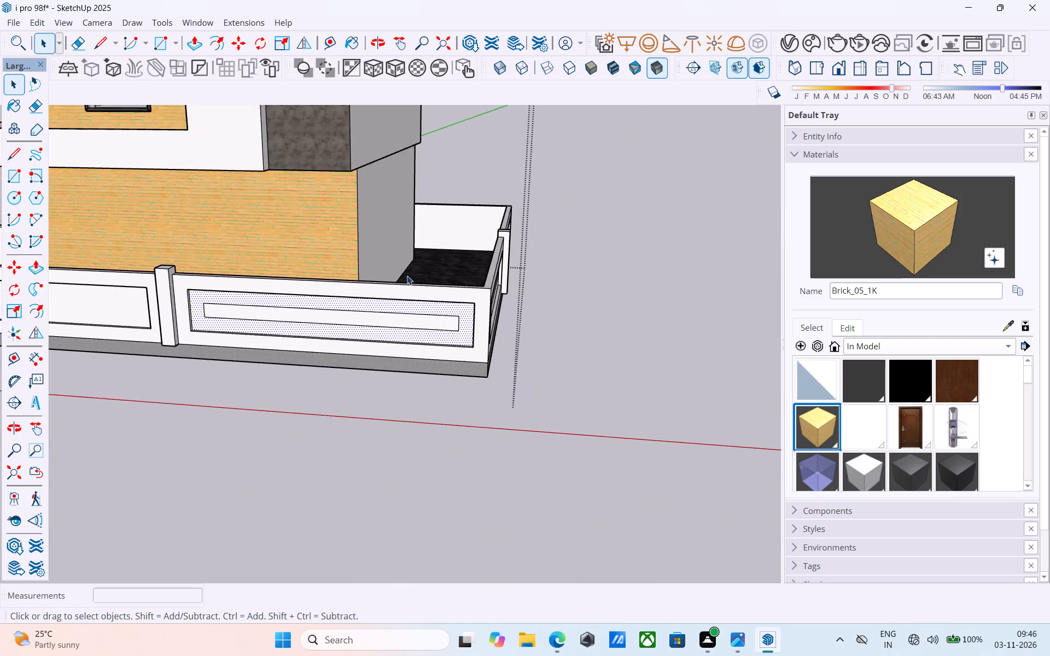
Offset the outline of the same side wall's recessed panel nearest the gate inward by 1' and save the model.
scroll(407, 276, down, 11)
middle_drag(304, 233, 600, 221)
scroll(442, 262, up, 9)
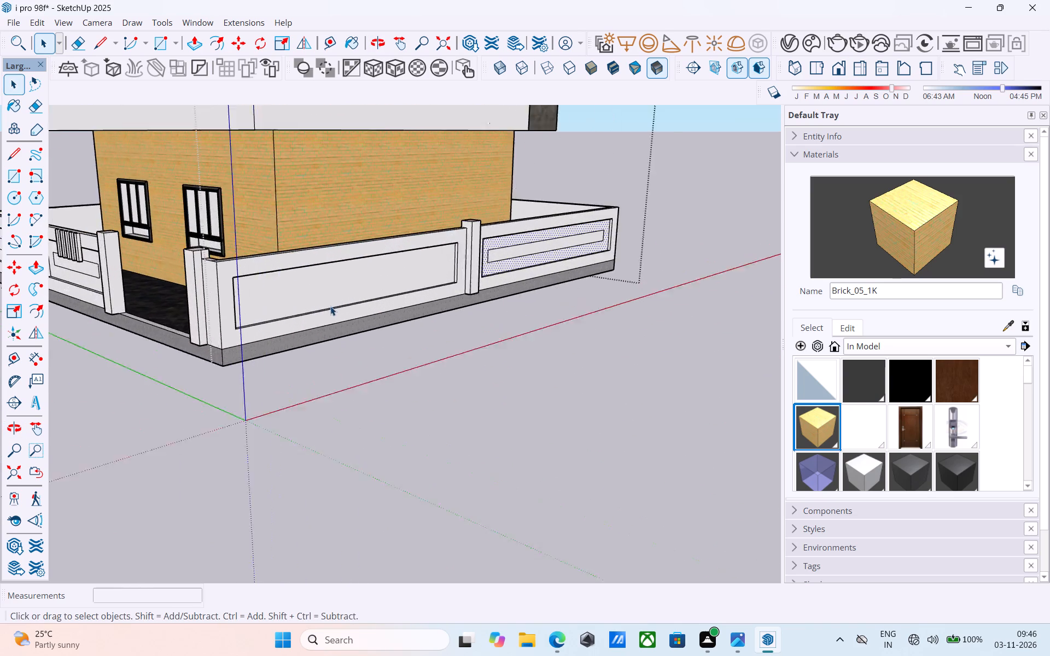
scroll(330, 306, up, 6)
click(264, 291)
scroll(264, 291, up, 5)
key(f)
click(262, 288)
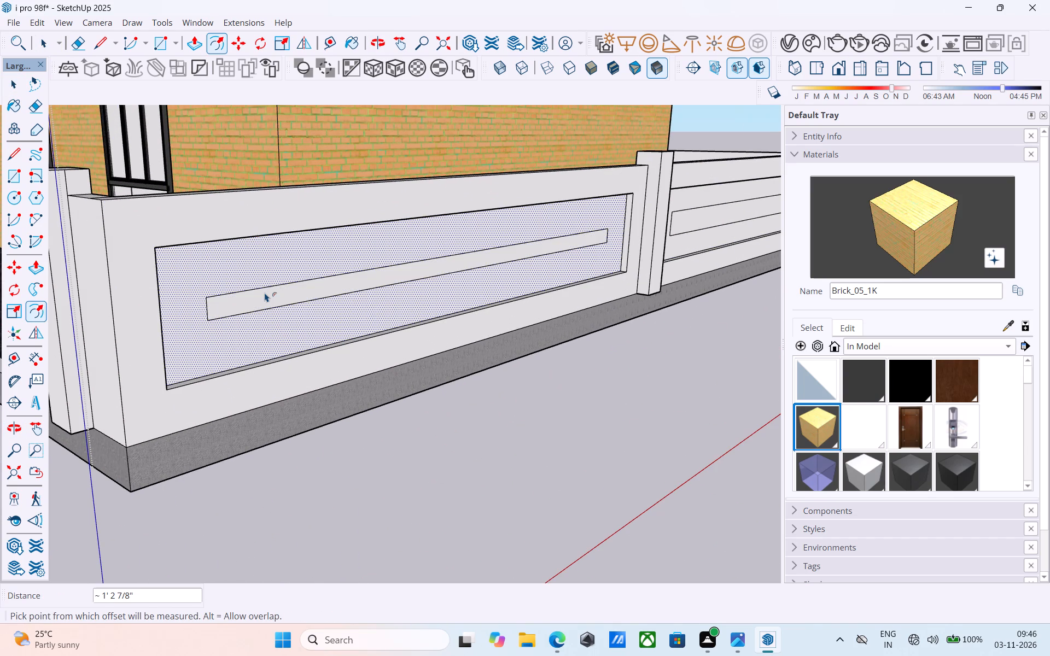
key(1)
key(apostrophe)
key(Return)
key(space)
key(ctrl+s)
Pull the inner rectangle of the side wall's recessed panel nearest the gate outward by 3".
scroll(265, 292, down, 15)
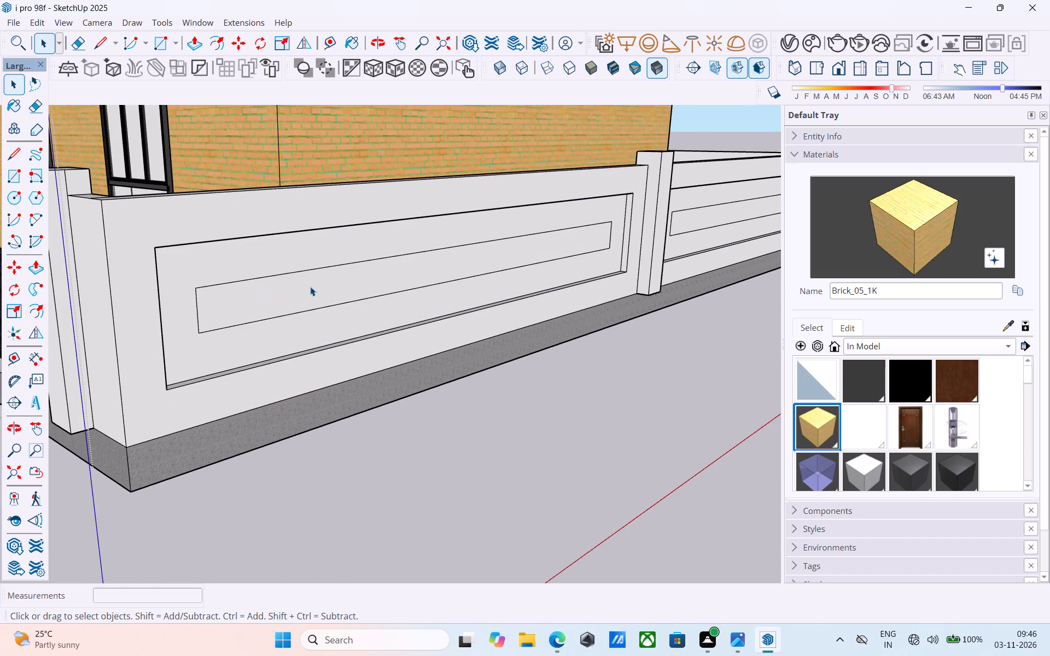
scroll(310, 286, down, 8)
middle_drag(336, 289, 353, 295)
scroll(349, 294, up, 7)
click(331, 300)
scroll(331, 300, up, 3)
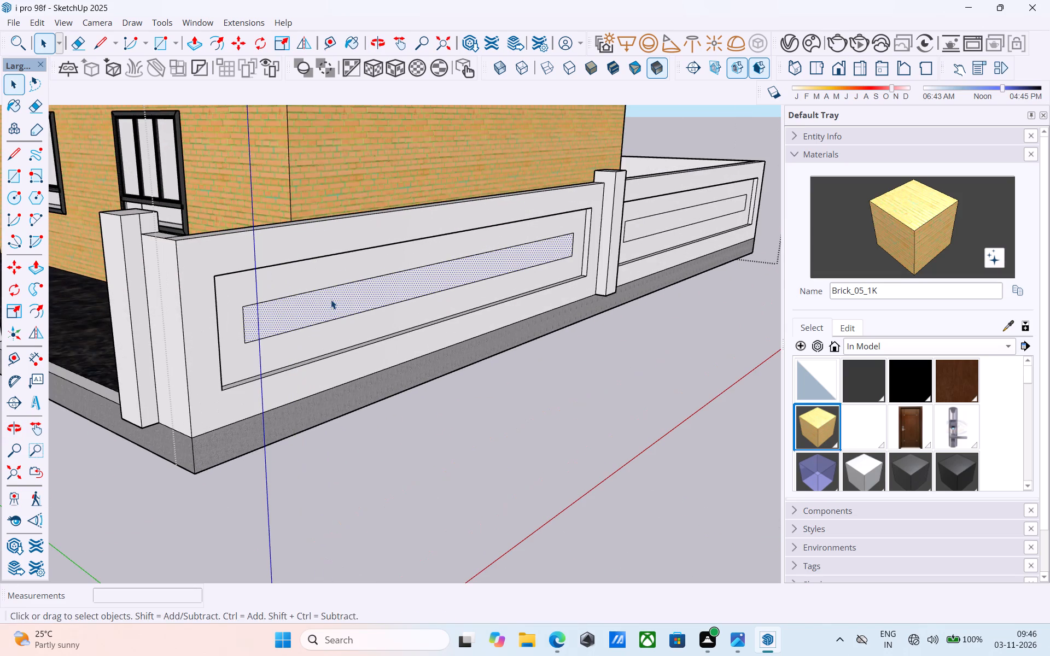
key(p)
click(331, 300)
click(293, 253)
scroll(263, 260, down, 3)
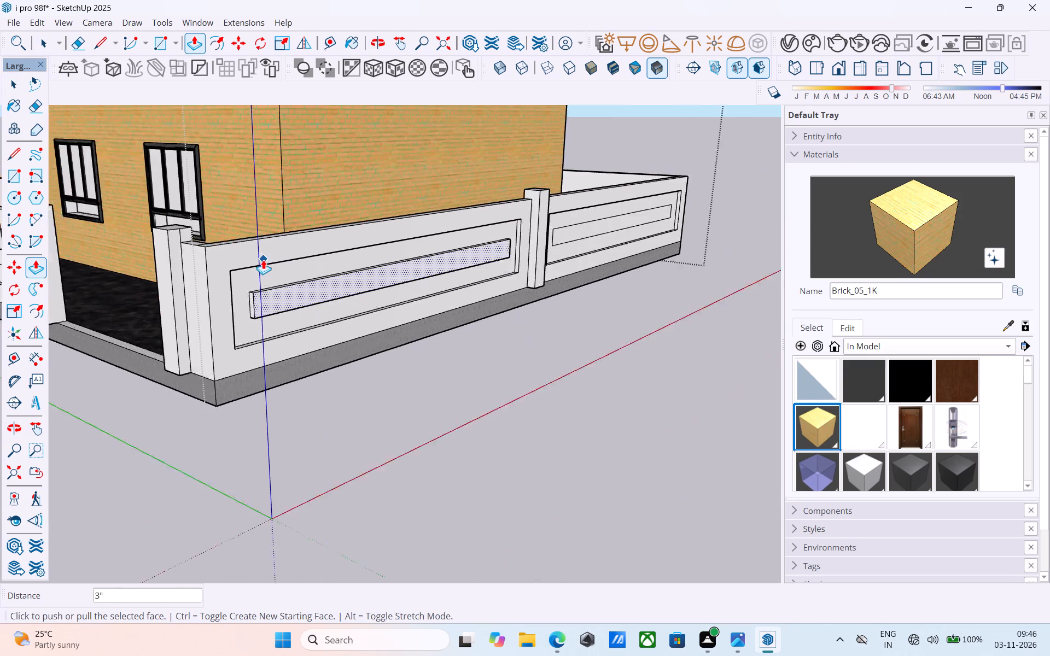
Pull the inner rectangle of the same side wall's second panel, beyond the pillar, outward by the same 3".
scroll(263, 260, down, 8)
middle_drag(448, 280, 414, 276)
scroll(425, 273, up, 6)
key(space)
click(458, 232)
key(p)
double_click(458, 232)
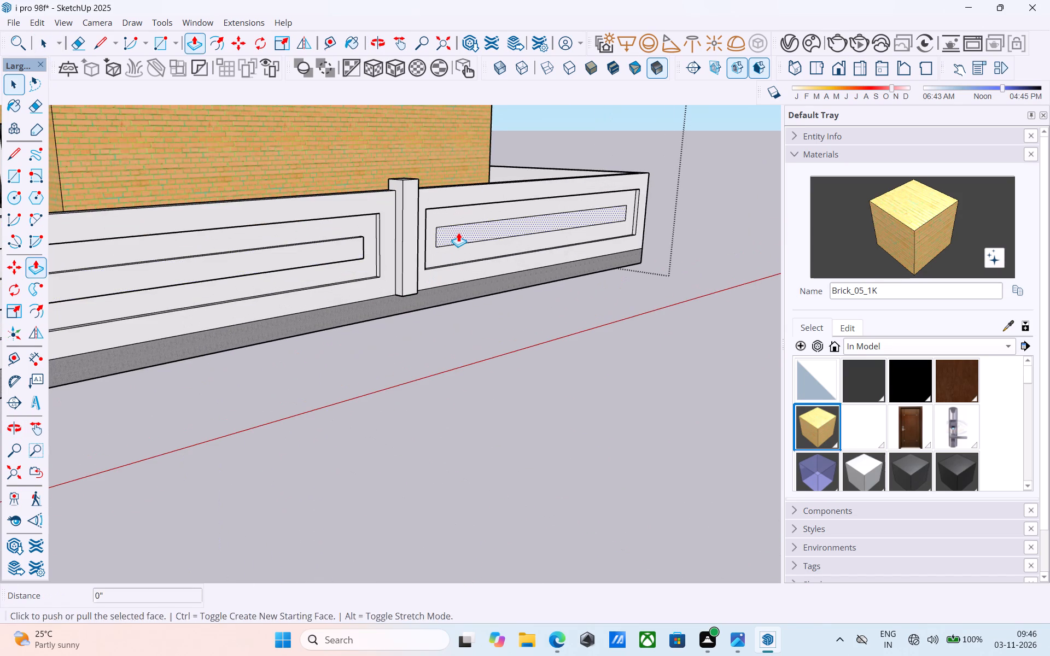
Pull the inner rectangles of both recessed panels on the rear wall outward by the same 3".
scroll(459, 232, down, 6)
middle_drag(471, 244, 143, 314)
middle_drag(502, 314, 272, 315)
scroll(329, 313, up, 2)
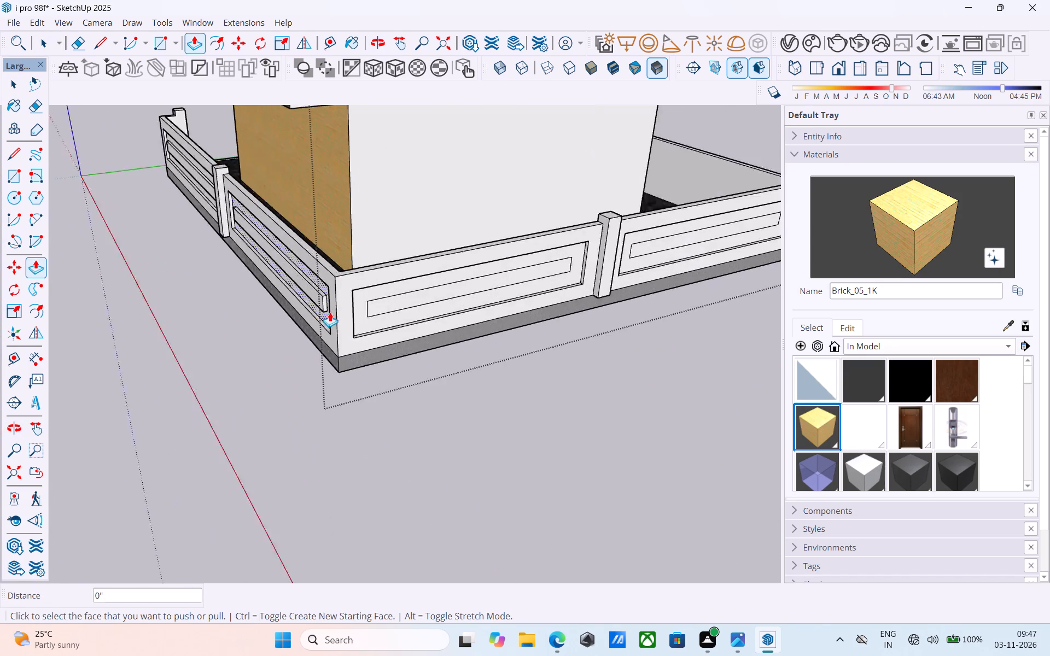
scroll(330, 312, up, 6)
double_click(428, 295)
scroll(303, 299, down, 9)
scroll(582, 267, up, 4)
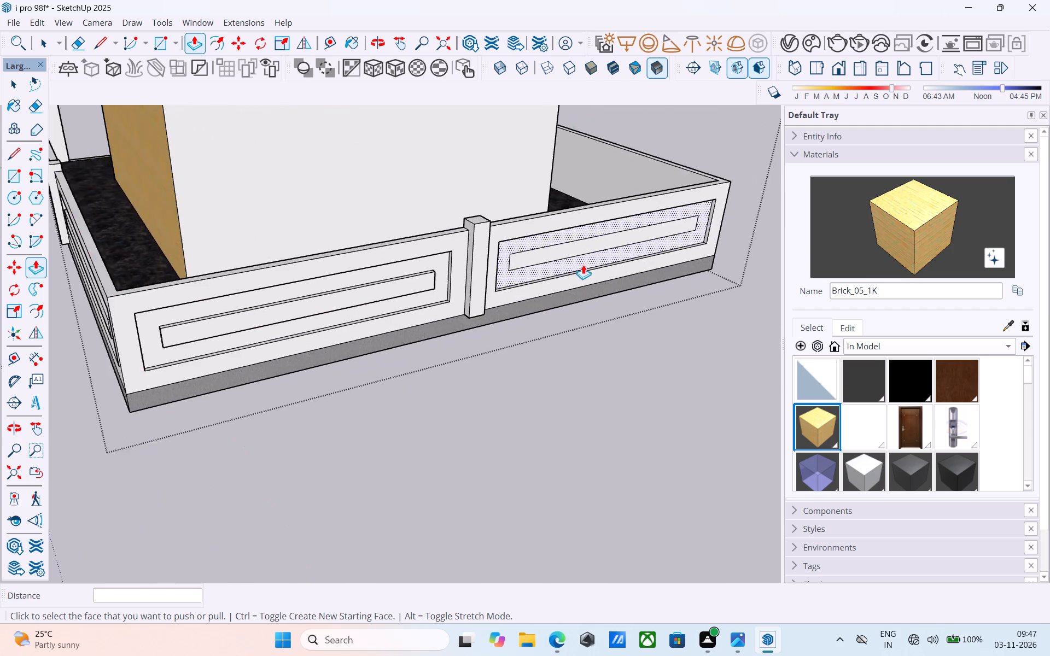
scroll(583, 265, up, 5)
double_click(570, 241)
Pull the inner rectangles of both recessed panels on the side wall opposite the gate side outward by the same 3".
scroll(434, 266, down, 11)
middle_drag(545, 283, 177, 275)
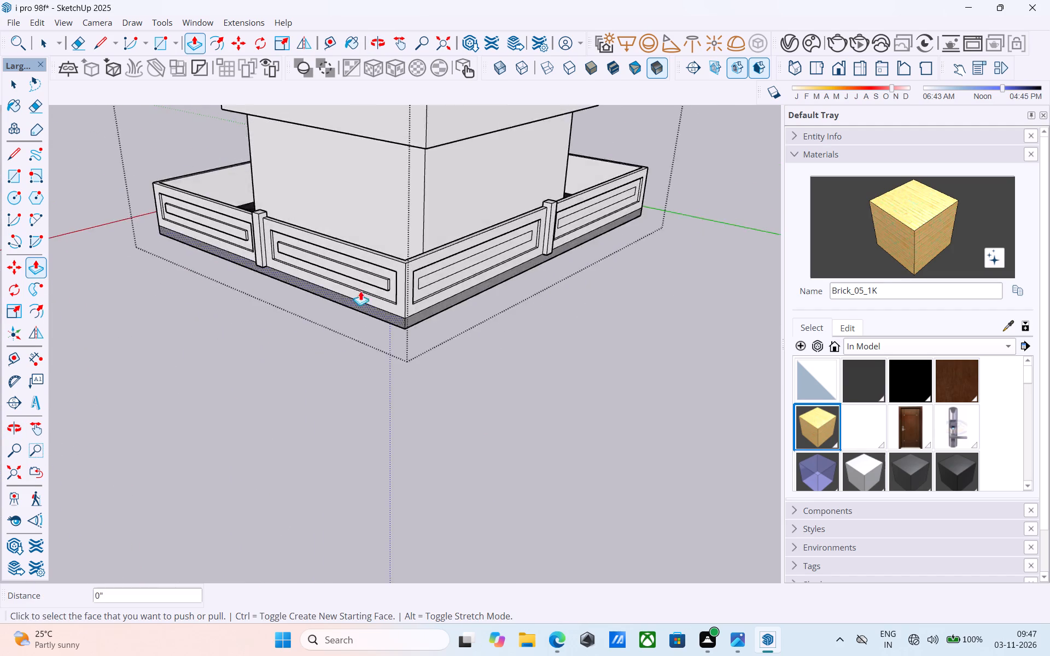
scroll(367, 289, up, 13)
double_click(514, 250)
scroll(514, 250, down, 10)
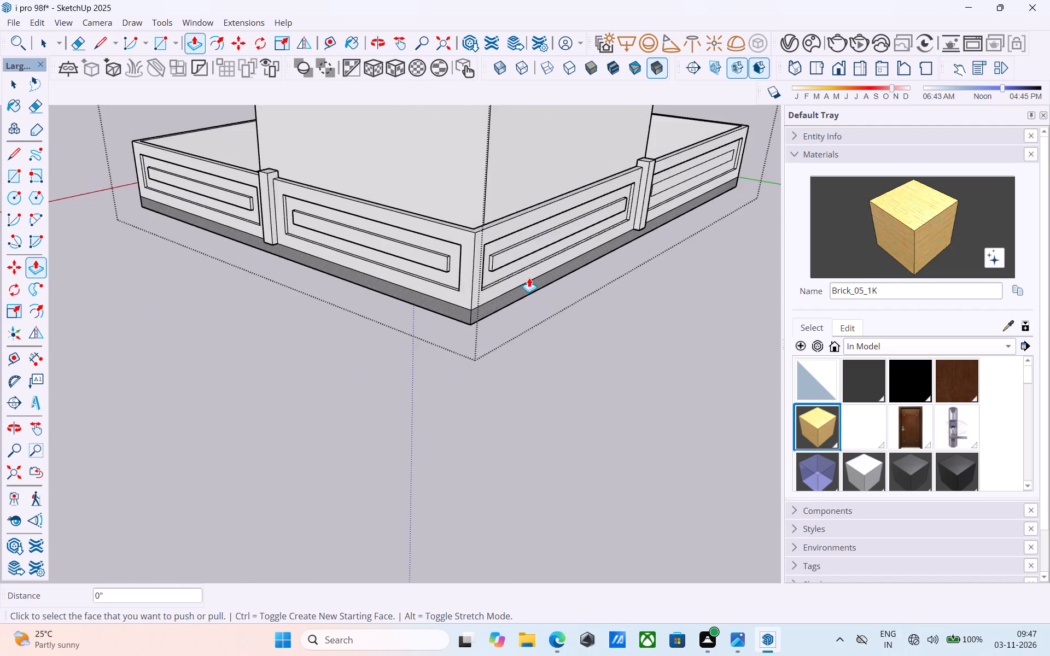
scroll(529, 278, down, 5)
middle_drag(726, 229, 365, 210)
scroll(641, 288, up, 12)
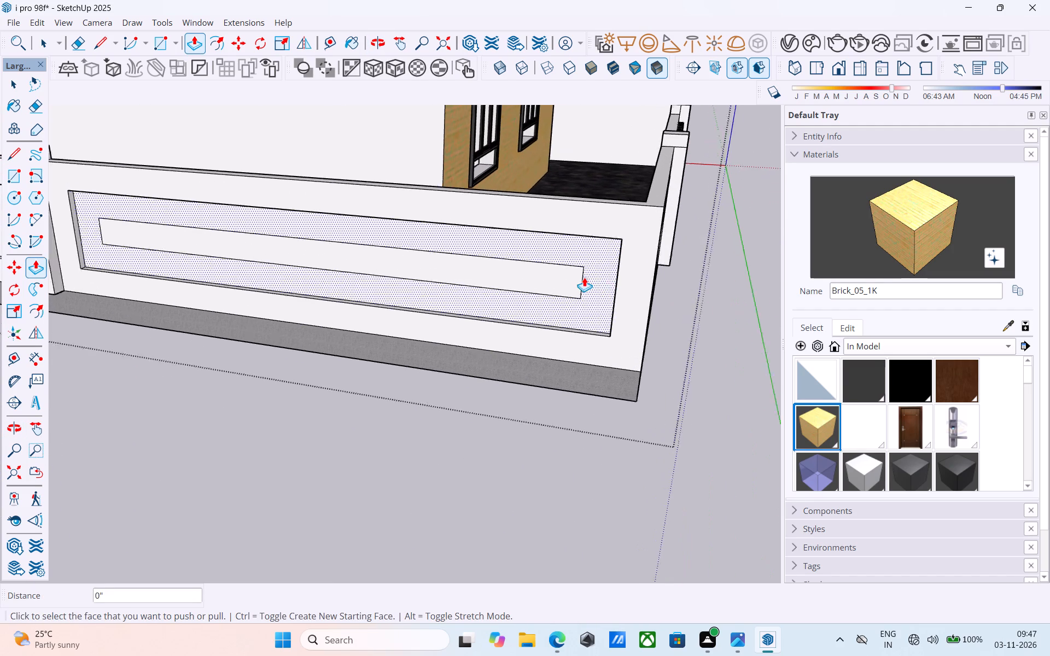
double_click(565, 276)
Pull the inner rectangles of both front-wall recessed panels outward by the same 3" and save the model.
scroll(560, 277, down, 10)
middle_drag(582, 285, 422, 266)
scroll(407, 273, up, 2)
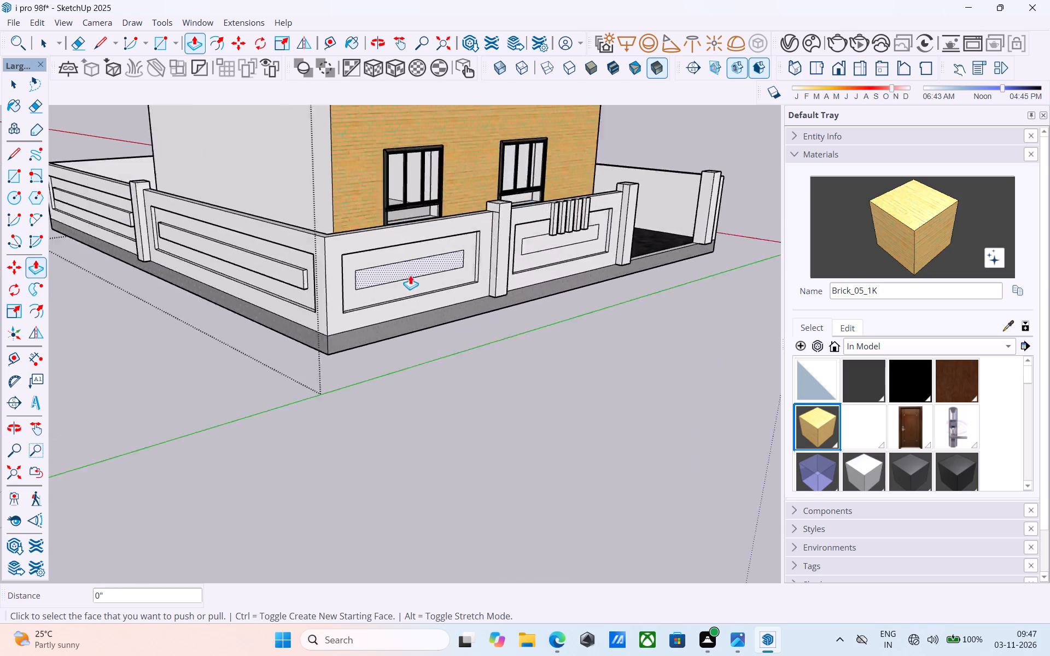
scroll(410, 275, up, 7)
double_click(396, 269)
double_click(616, 224)
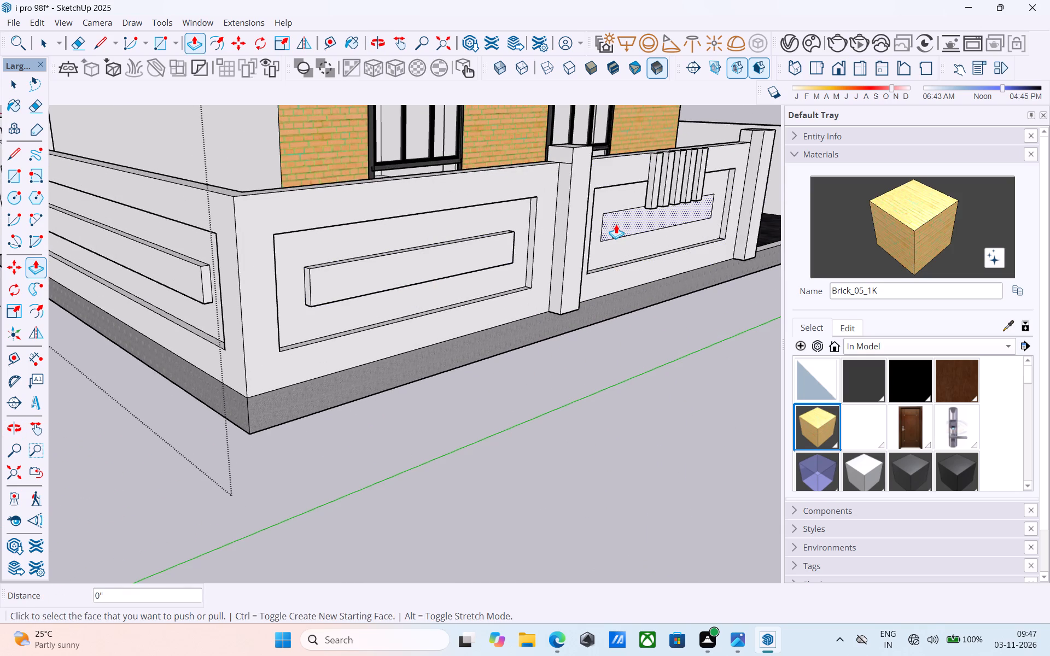
scroll(590, 240, down, 10)
middle_drag(614, 292, 83, 264)
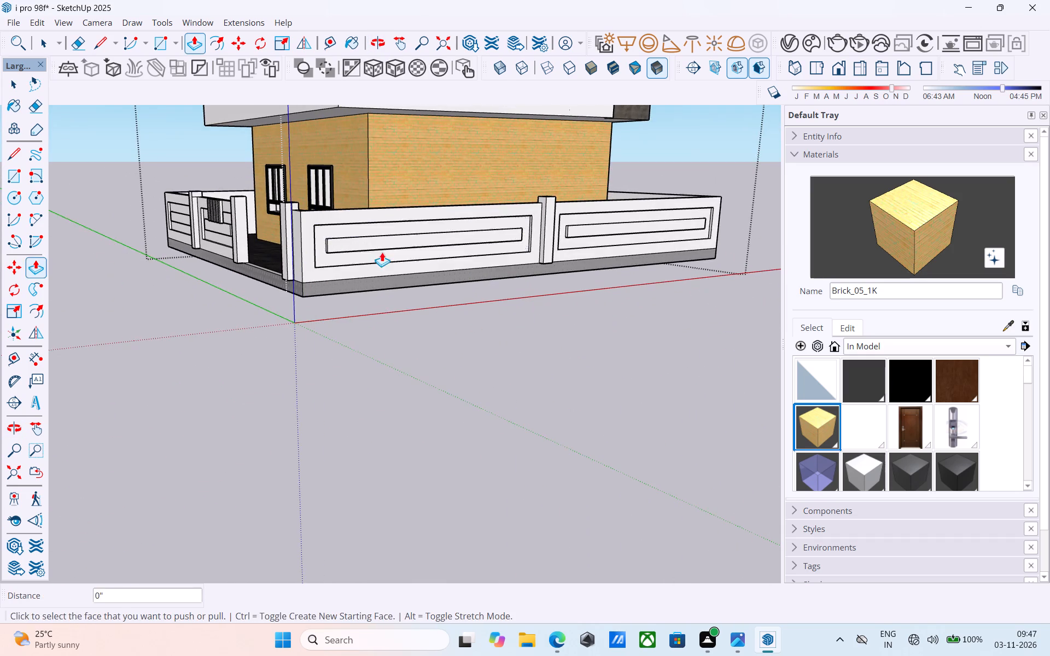
middle_drag(383, 253, 471, 273)
key(space)
key(ctrl+s)
Paint the recessed surfaces around the raised rectangles of both front-wall panels with the in-model material Plaster_06_1K.
scroll(479, 273, down, 9)
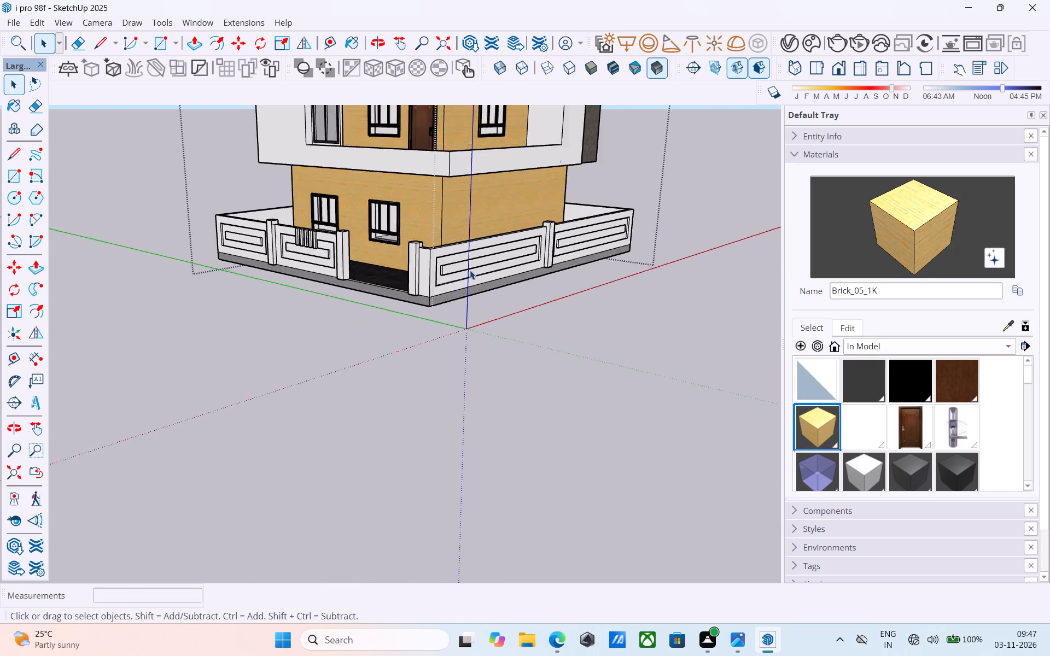
scroll(470, 270, down, 2)
shift+middle_drag(460, 268, 536, 315)
scroll(474, 334, down, 7)
middle_drag(389, 376, 454, 358)
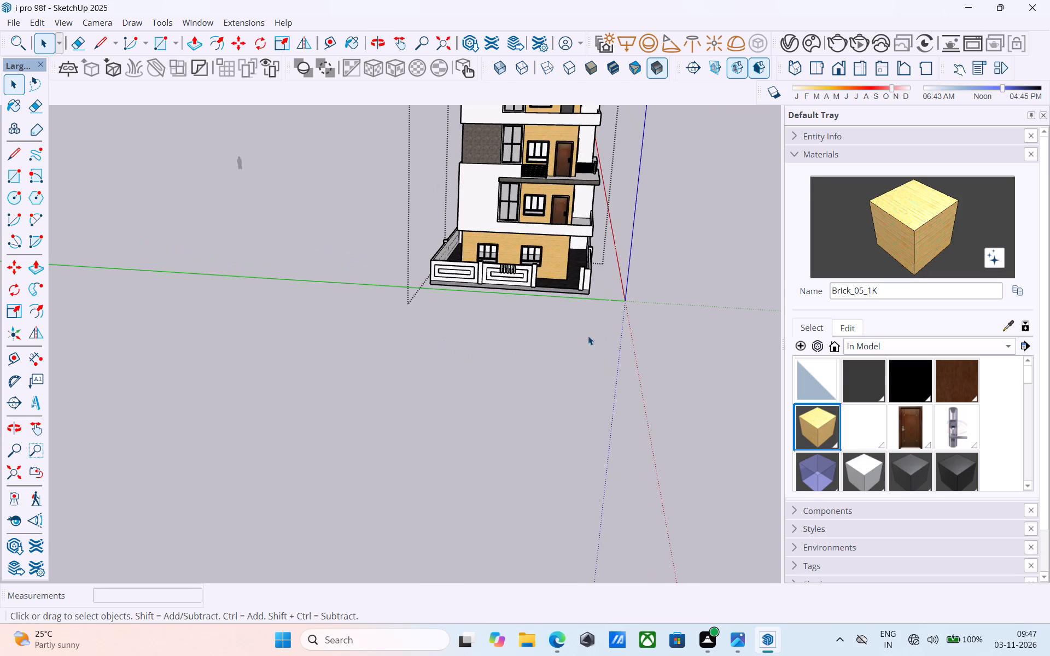
click(897, 471)
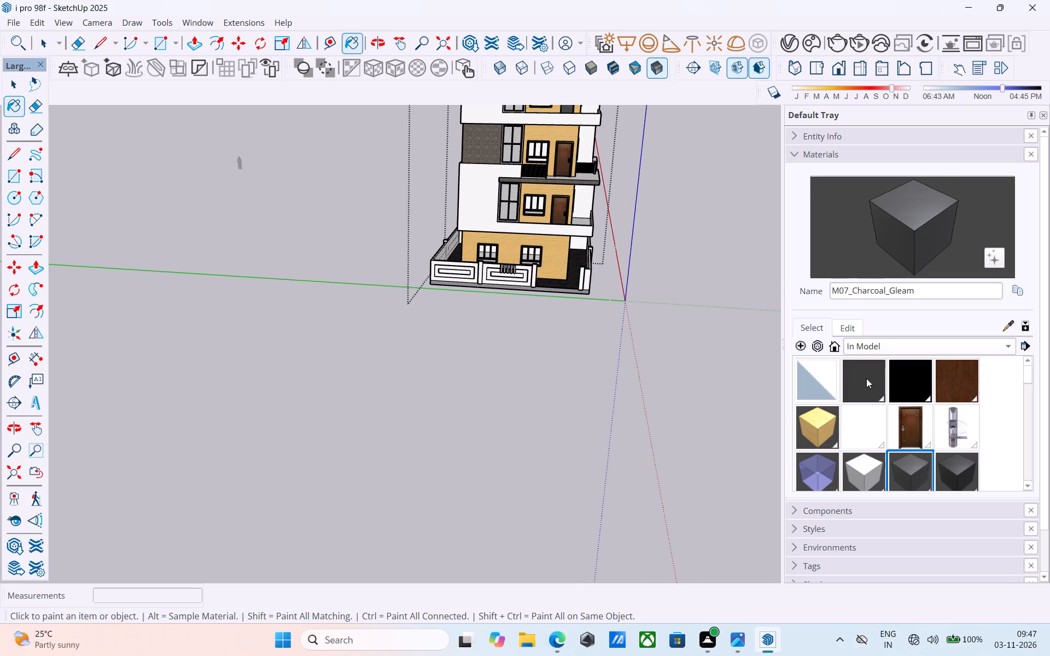
scroll(866, 378, down, 8)
scroll(869, 382, up, 4)
click(945, 419)
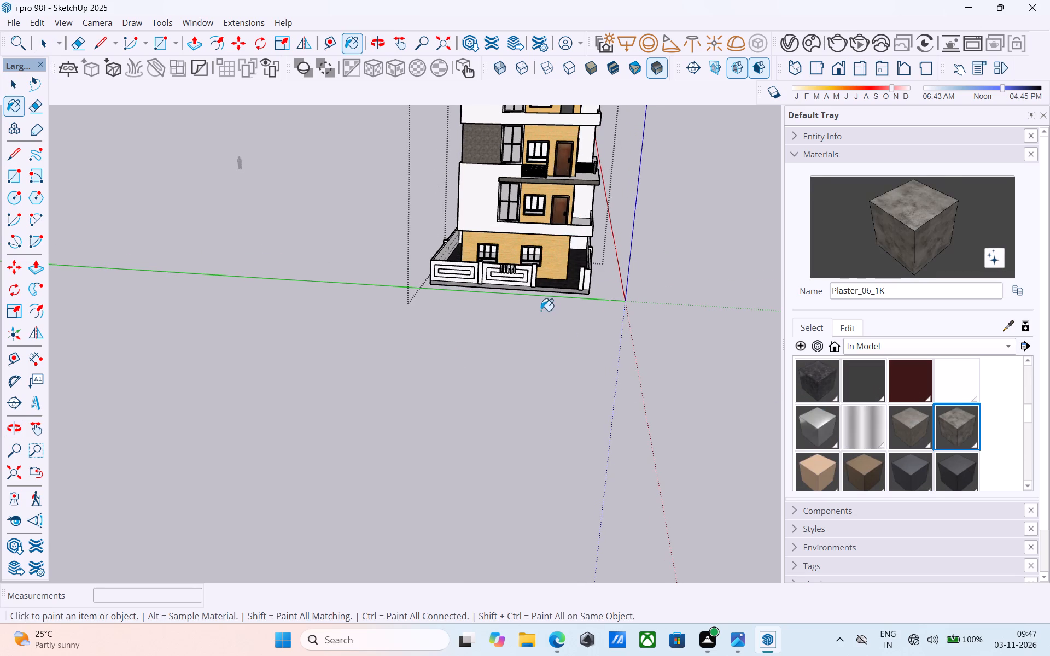
scroll(531, 295, up, 20)
scroll(531, 295, up, 2)
click(417, 240)
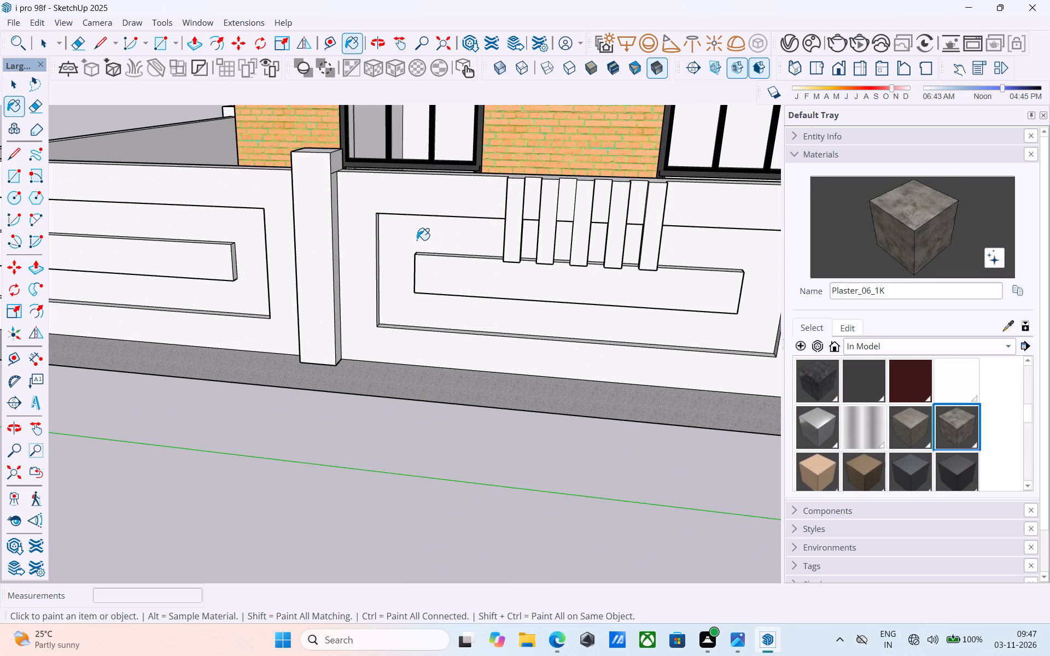
scroll(416, 241, down, 6)
click(304, 231)
Paint the recessed surfaces around the raised rectangles of both gate-side side wall panels with Plaster_06_1K.
scroll(289, 246, down, 2)
scroll(288, 257, up, 1)
scroll(288, 258, down, 15)
middle_drag(335, 277, 311, 272)
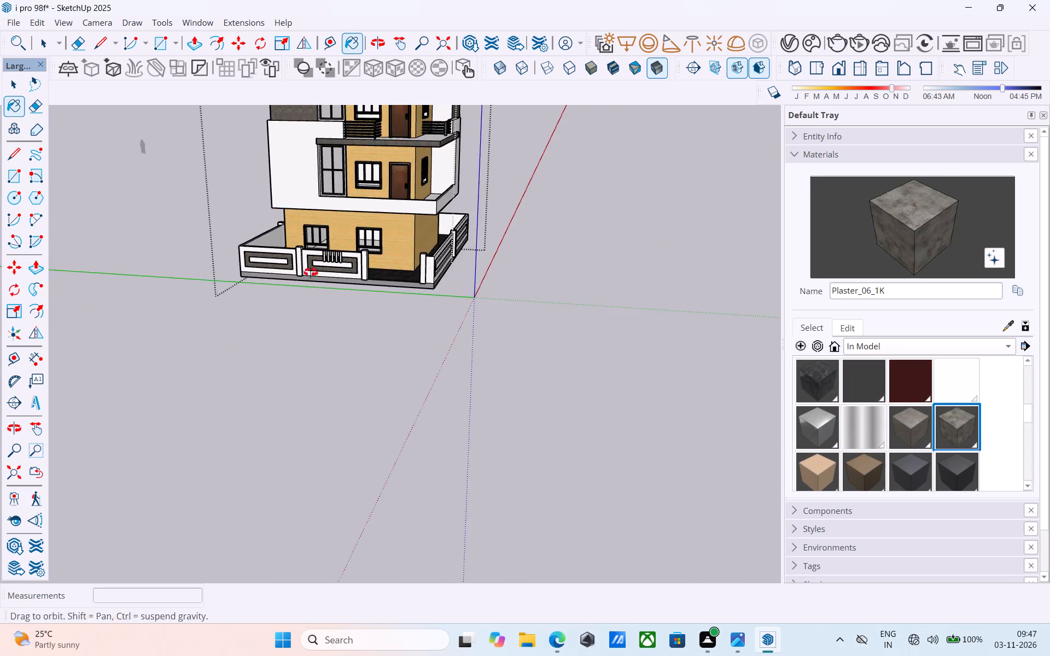
middle_drag(311, 272, 130, 305)
scroll(373, 322, up, 15)
click(367, 240)
scroll(246, 292, down, 9)
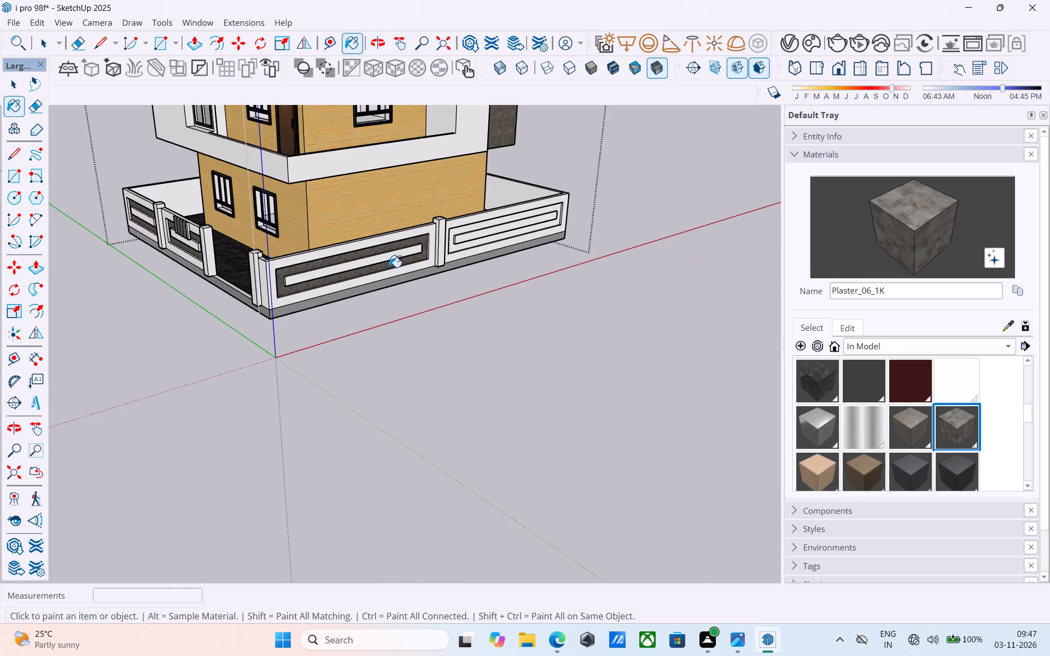
scroll(442, 237, up, 14)
click(468, 226)
Paint the recessed surfaces around the raised rectangles of both rear-wall panels with Plaster_06_1K.
scroll(470, 229, down, 17)
middle_drag(490, 209, 238, 261)
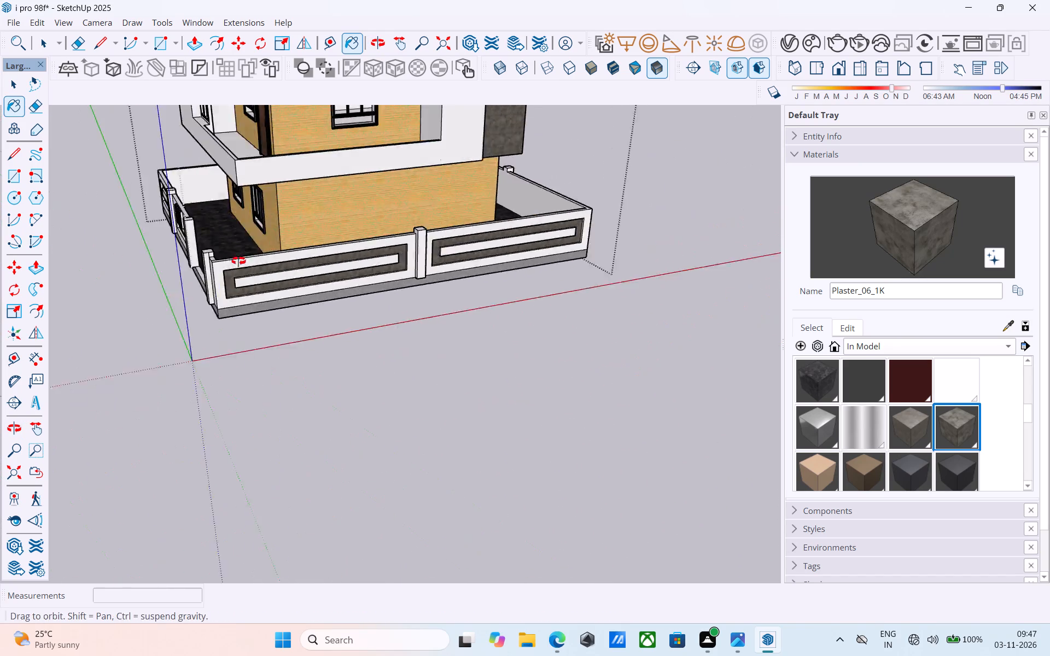
middle_drag(238, 261, 71, 266)
middle_drag(435, 350, 177, 305)
scroll(480, 242, up, 16)
click(429, 330)
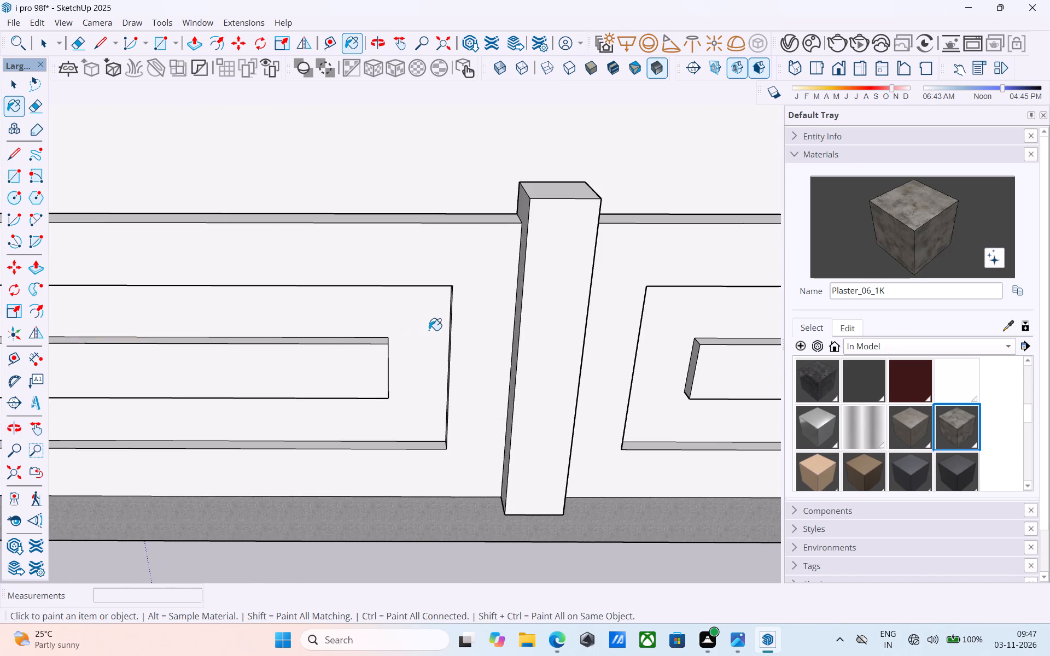
scroll(335, 338, down, 13)
scroll(344, 339, up, 4)
scroll(422, 331, down, 1)
scroll(440, 335, up, 6)
click(440, 338)
Paint the recessed surfaces around the raised rectangles of both panels on the remaining side wall with Plaster_06_1K.
scroll(177, 418, down, 3)
scroll(160, 430, up, 1)
scroll(159, 430, down, 9)
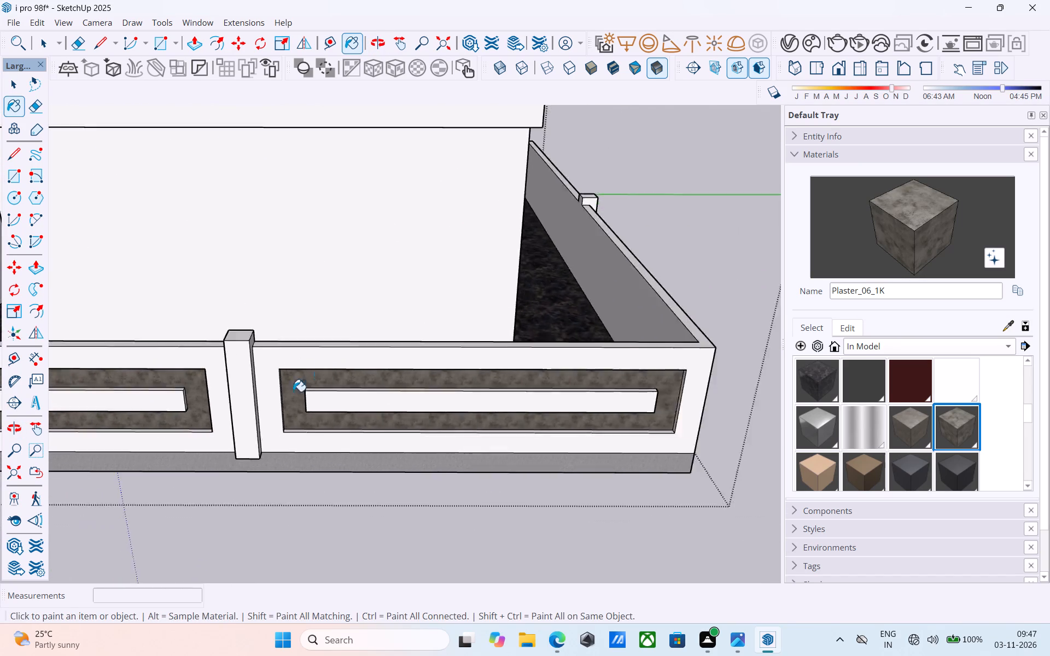
scroll(293, 391, down, 5)
middle_drag(439, 382, 153, 324)
scroll(252, 353, up, 12)
click(271, 326)
scroll(235, 368, down, 3)
scroll(236, 383, up, 1)
scroll(237, 385, down, 3)
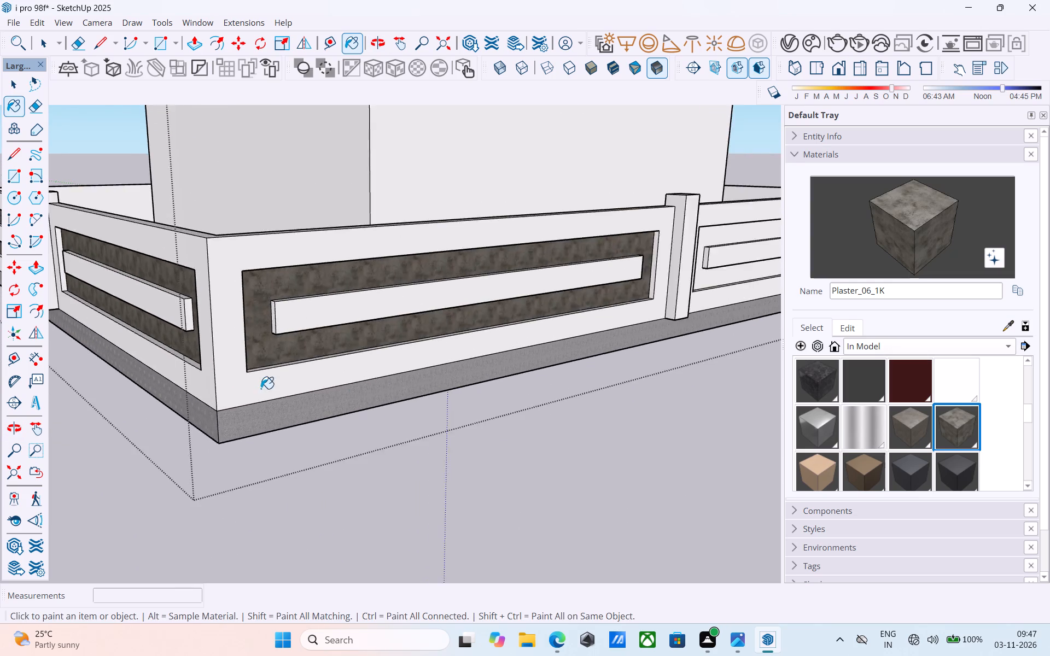
scroll(261, 389, down, 3)
middle_drag(519, 313, 114, 335)
scroll(608, 400, up, 5)
click(604, 378)
Examine the painted boundary walls and the whole building from the front gate corner.
scroll(285, 412, down, 13)
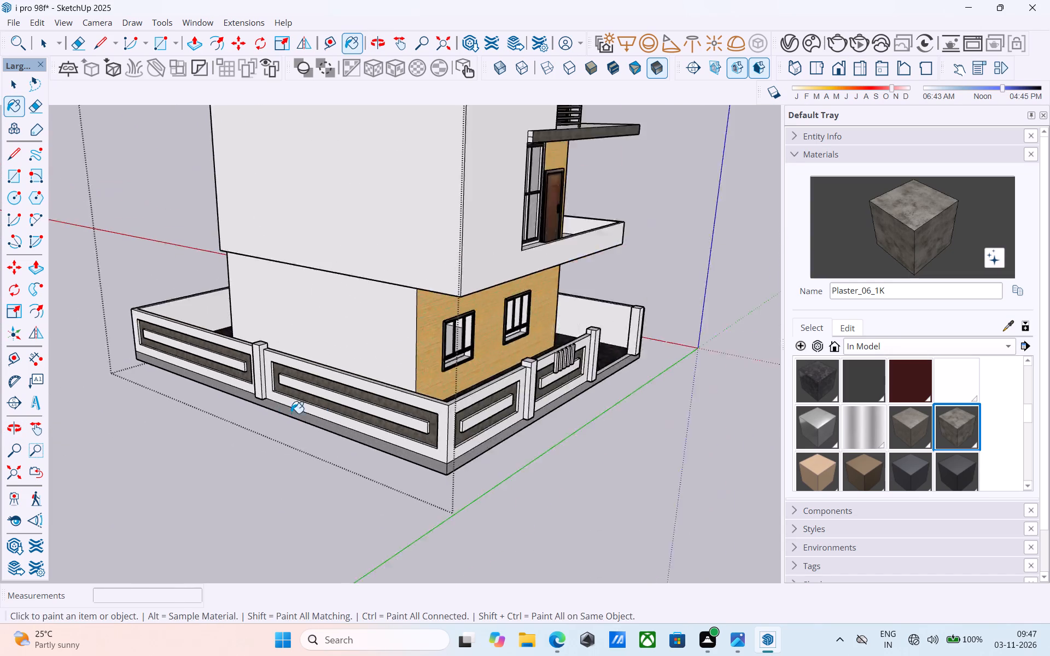
middle_drag(418, 405, 52, 378)
middle_drag(440, 377, 347, 376)
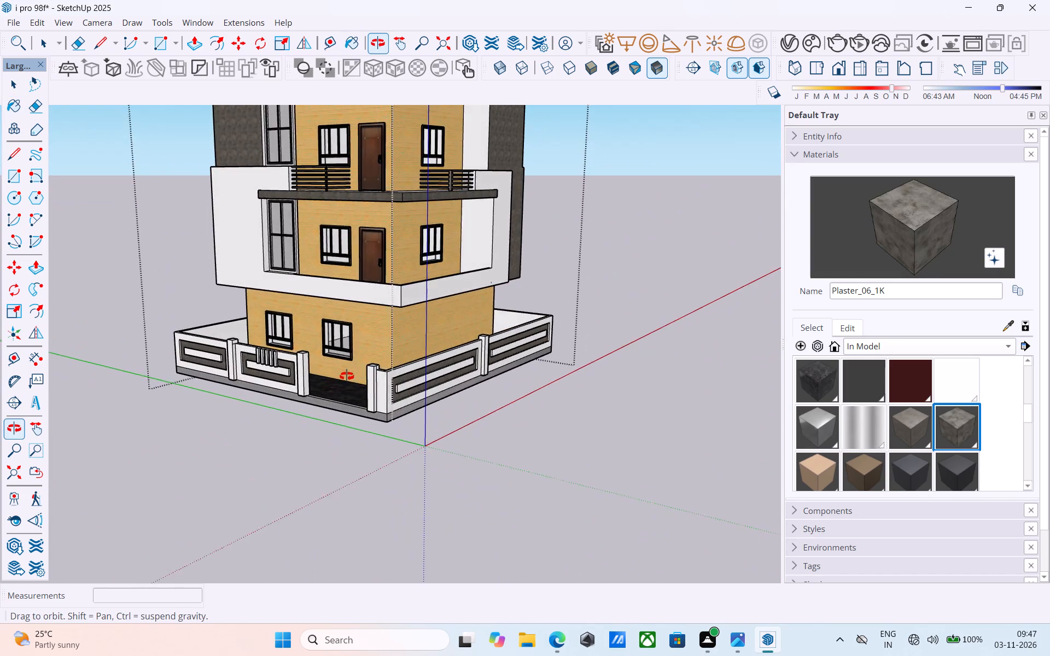
middle_drag(347, 376, 348, 376)
scroll(369, 391, down, 16)
scroll(372, 262, up, 4)
middle_drag(361, 330, 360, 282)
scroll(361, 330, up, 1)
scroll(372, 286, up, 2)
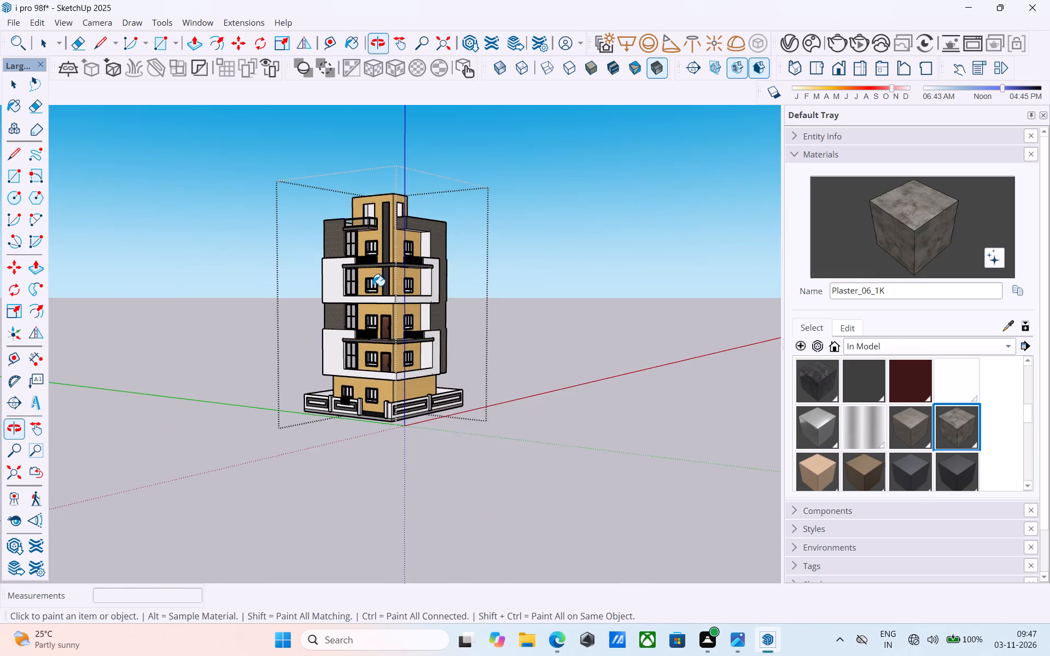
scroll(372, 286, up, 1)
Save the model.
key(space)
key(ctrl+s)
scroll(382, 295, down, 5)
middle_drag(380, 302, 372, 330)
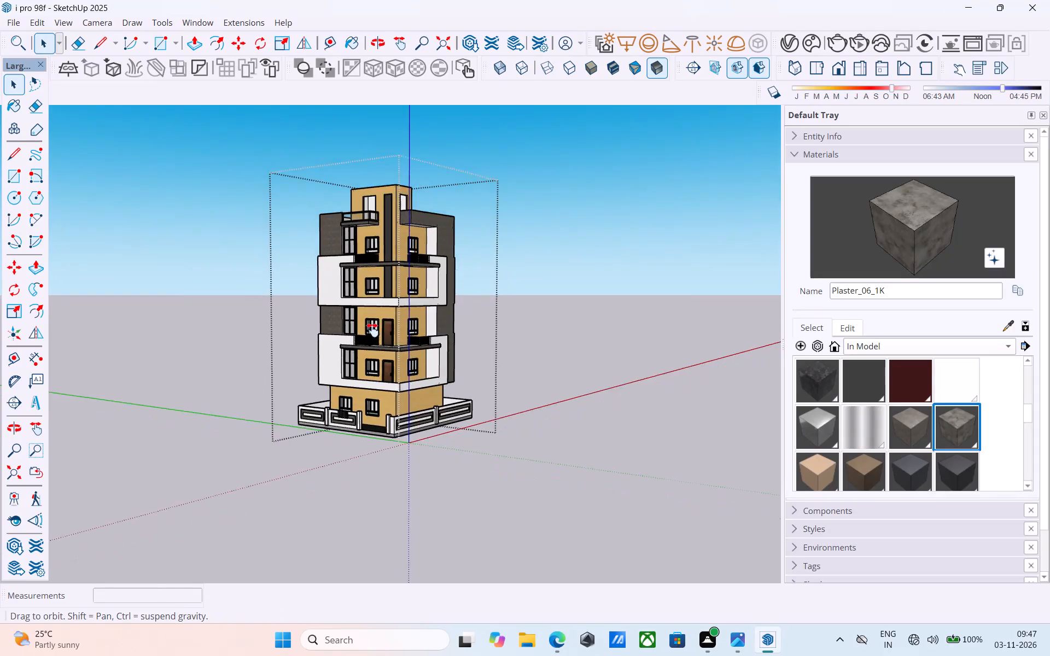
Paint the outer faces of both front boundary wall sections, around their recessed panels, with ThomThom - Waistcoat1.
middle_drag(372, 330, 401, 358)
scroll(412, 405, up, 5)
scroll(441, 447, up, 2)
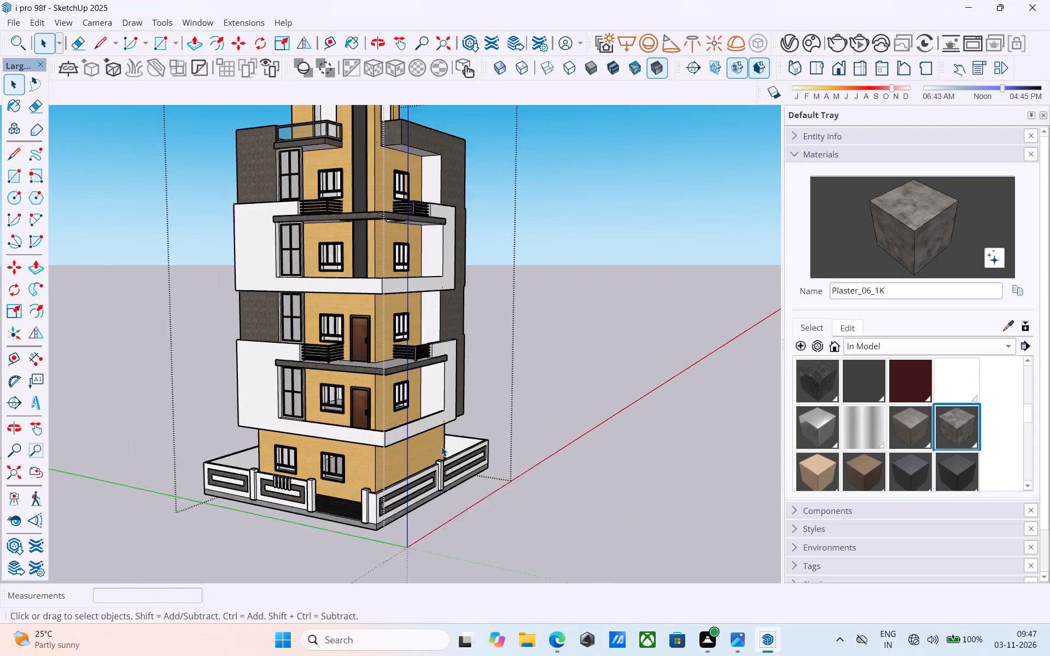
scroll(441, 447, up, 2)
shift+middle_drag(437, 462, 606, 385)
scroll(921, 430, down, 6)
click(920, 380)
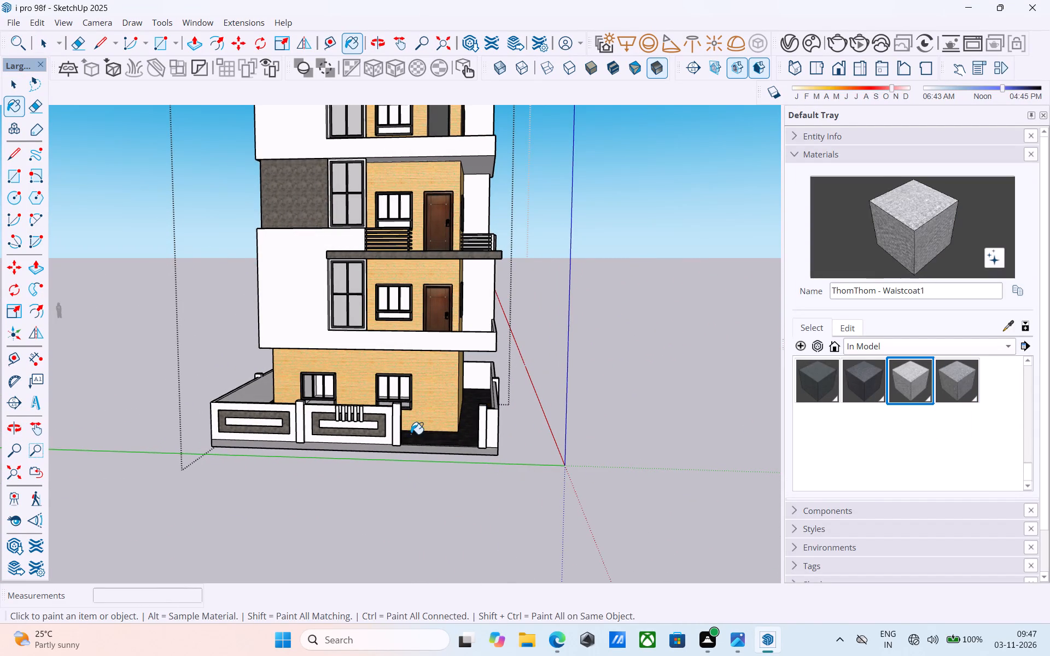
scroll(387, 436, up, 11)
click(387, 386)
scroll(388, 386, down, 5)
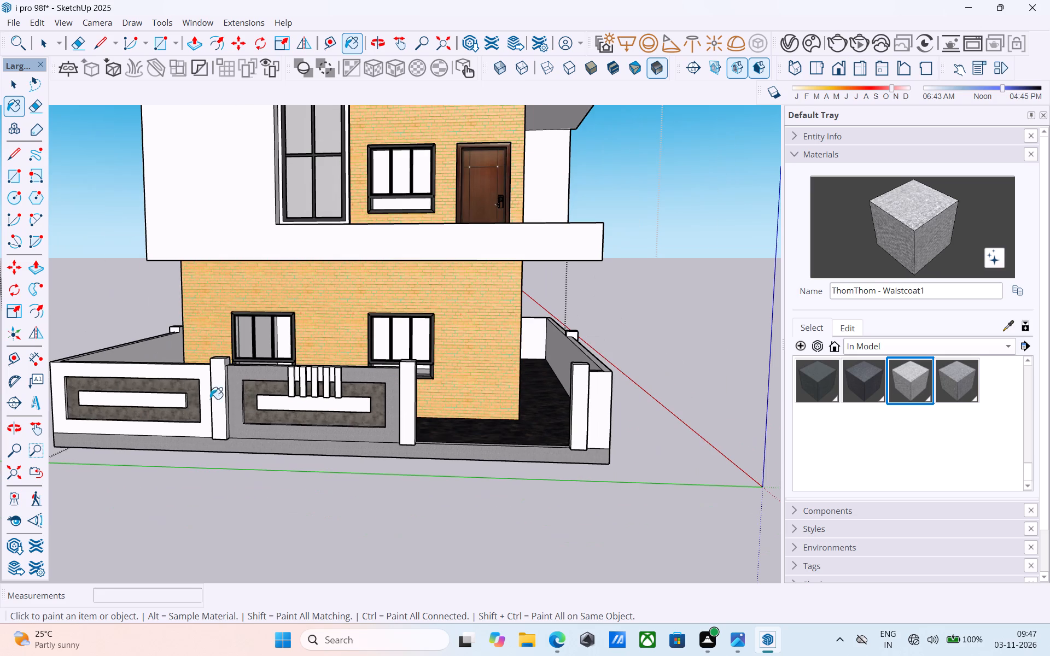
click(198, 377)
Paint the outer faces of both sections of the side boundary wall farthest from the gate opening with ThomThom - Waistcoat1.
scroll(207, 377, down, 4)
shift+middle_drag(229, 394, 570, 414)
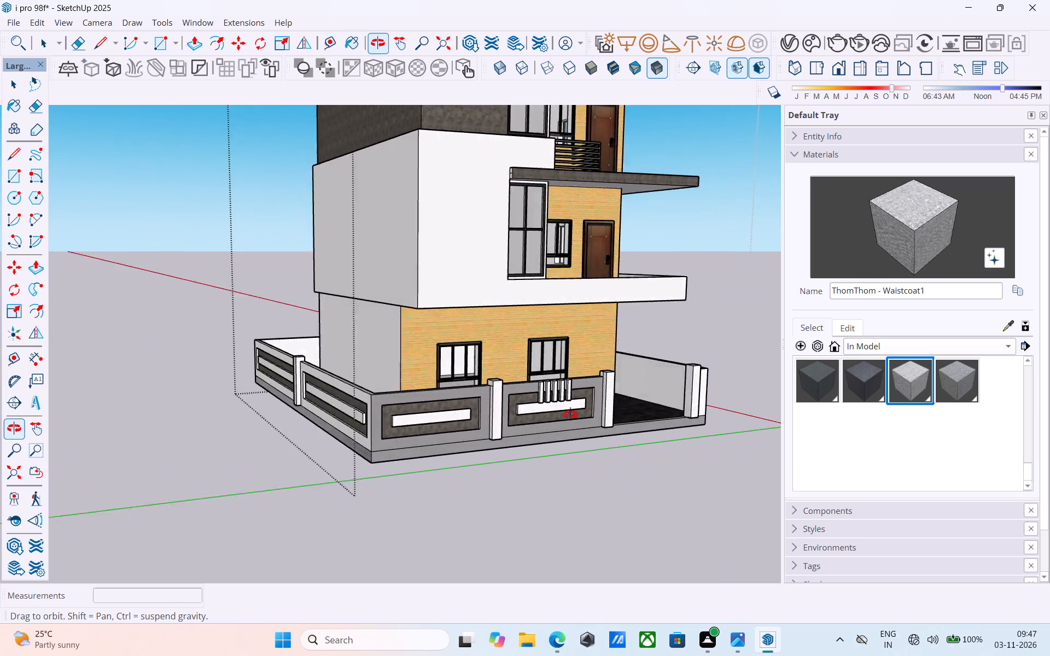
shift+middle_drag(570, 414, 623, 410)
scroll(419, 412, up, 4)
click(416, 370)
click(422, 372)
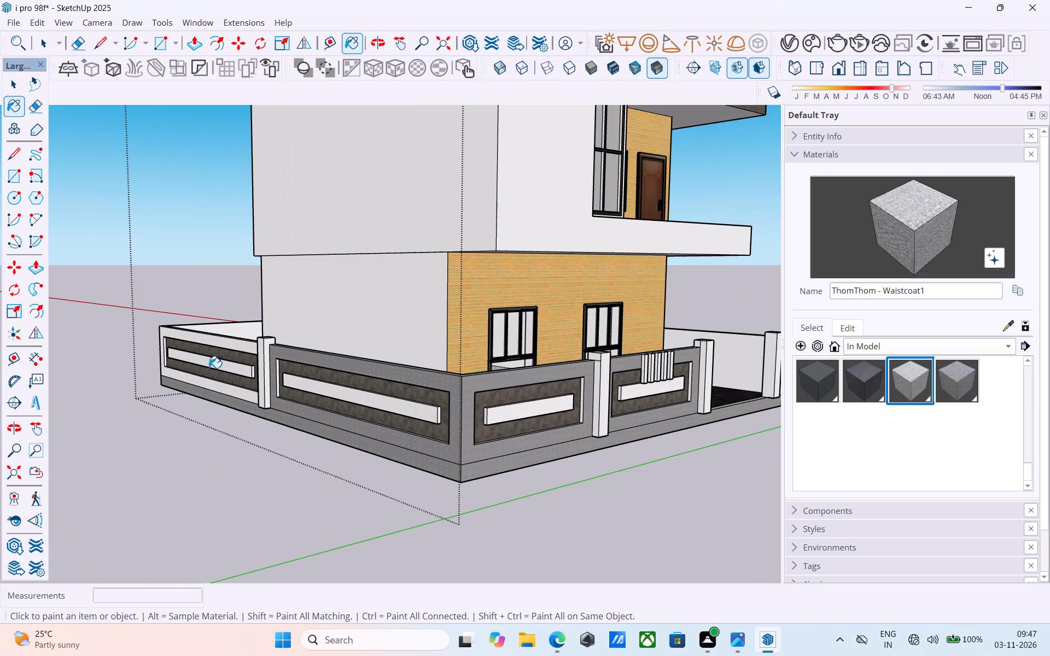
click(226, 342)
Paint the outer faces of the gate-side boundary wall and the rear boundary wall with ThomThom - Waistcoat1.
middle_drag(457, 367, 0, 369)
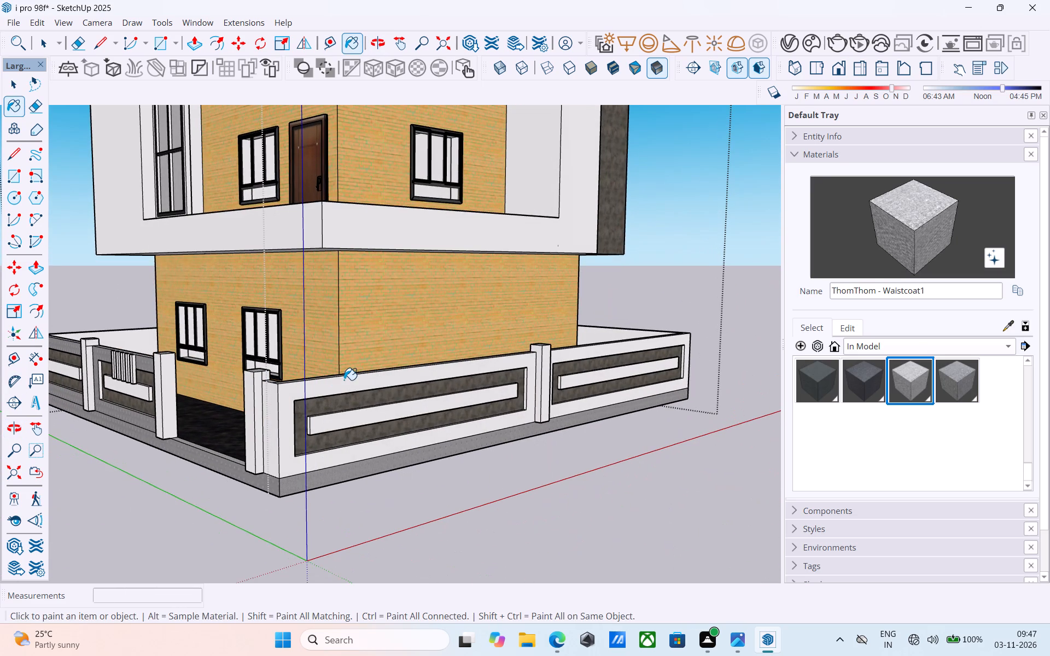
click(344, 380)
click(565, 356)
middle_drag(592, 352, 56, 365)
click(376, 398)
click(631, 364)
Examine the painted boundary walls and the lower storeys from the rear, sides and front.
middle_drag(339, 426, 821, 356)
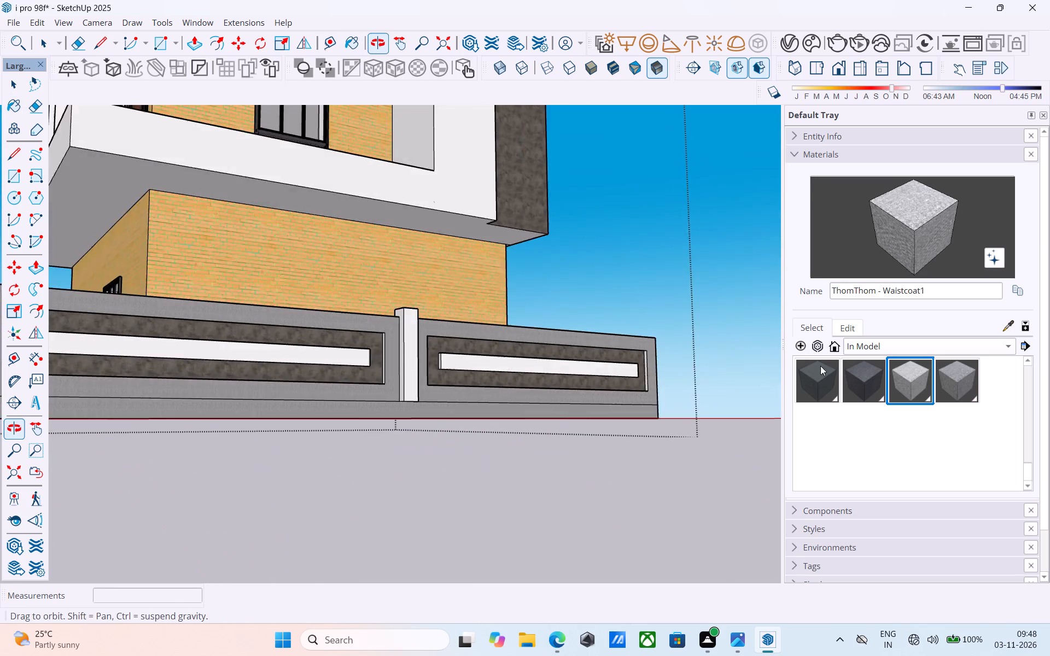
scroll(748, 383, down, 9)
middle_drag(411, 455, 830, 512)
middle_drag(167, 409, 745, 423)
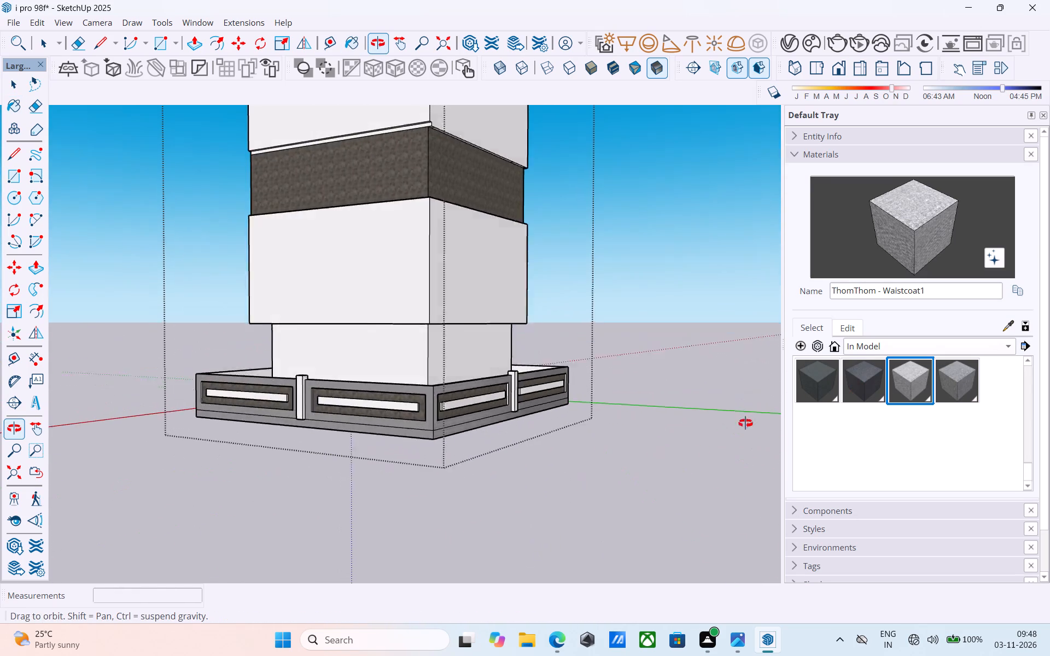
middle_drag(745, 423, 136, 464)
shift+middle_drag(410, 447, 302, 453)
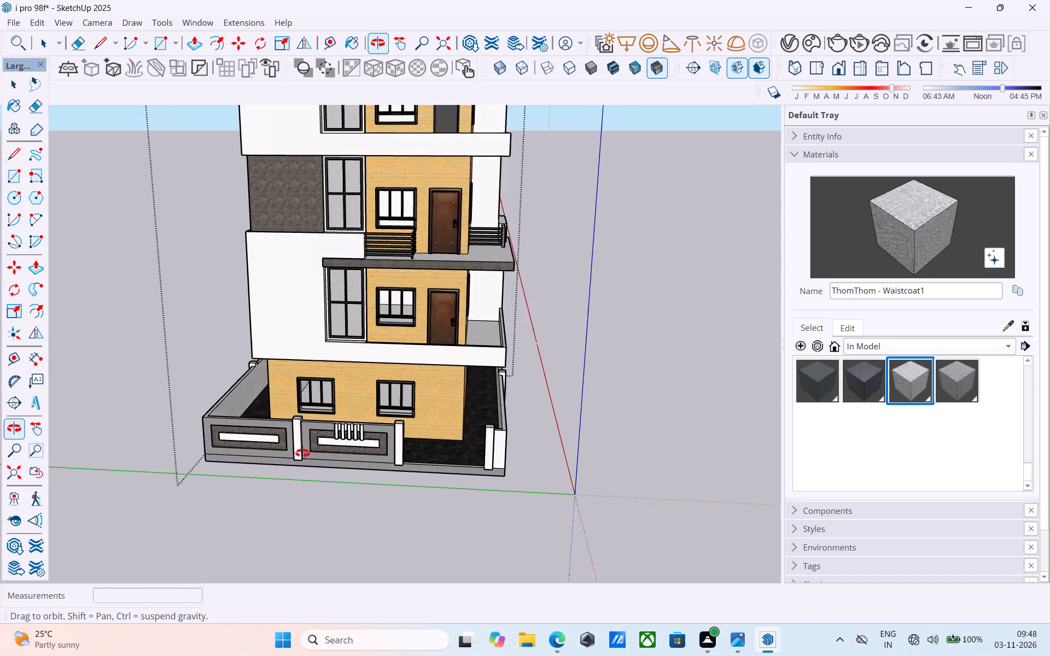
shift+middle_drag(302, 453, 249, 434)
middle_drag(254, 432, 298, 430)
Paint the two remaining plain ground-floor building walls, at the side and rear, with Brick_05_1K.
scroll(893, 382, up, 12)
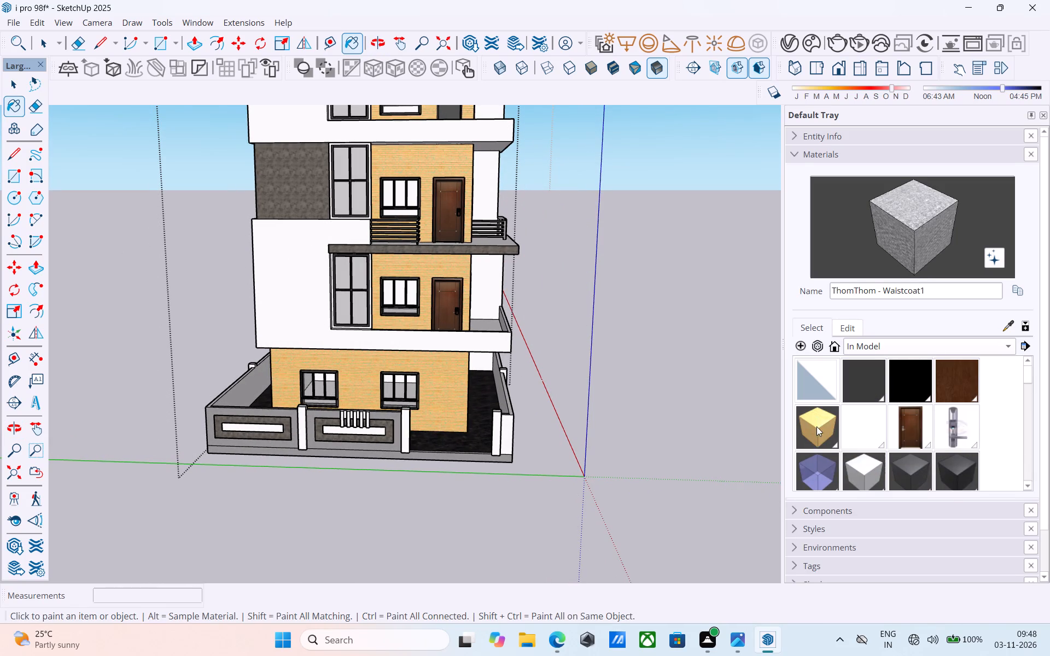
click(816, 426)
middle_drag(180, 329, 409, 350)
click(315, 379)
middle_drag(351, 374, 724, 347)
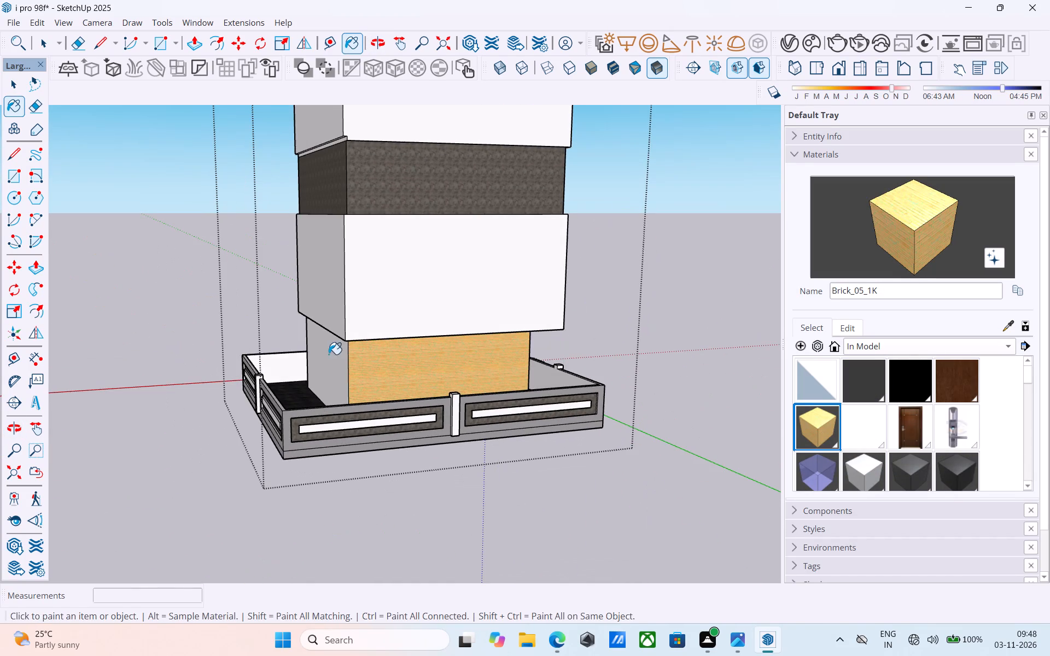
click(329, 354)
Bring the building's front back into view and save the model.
middle_drag(449, 338, 0, 337)
scroll(364, 326, down, 5)
middle_drag(413, 337, 314, 343)
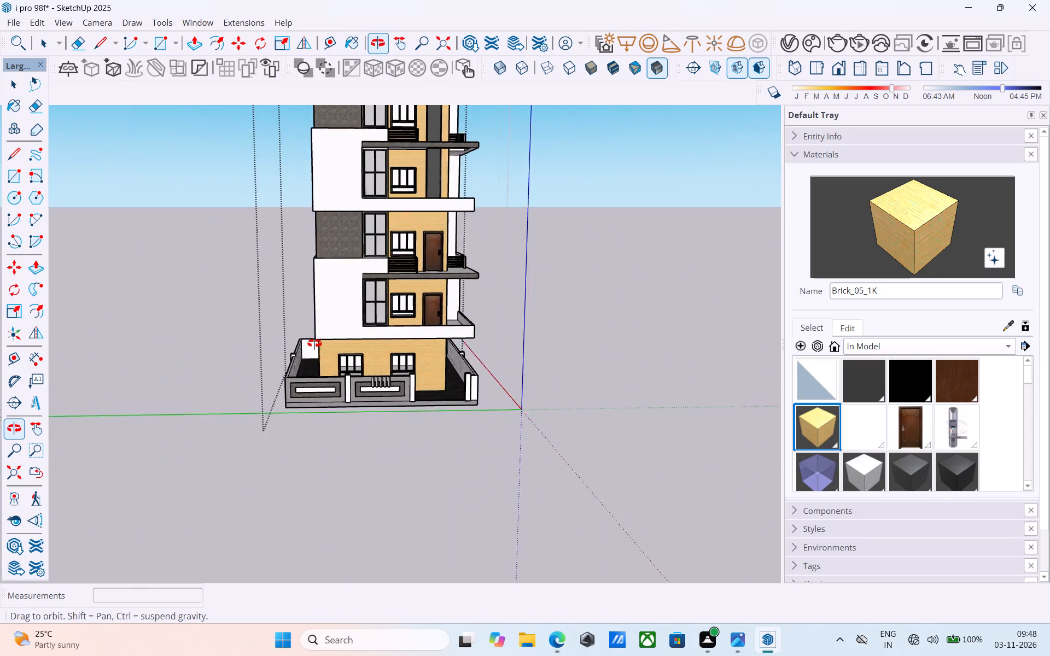
middle_drag(314, 343, 320, 345)
key(ctrl+s)
Paint the short front boundary wall piece between the gate pillar and the corner with ThomThom - Waistcoat1.
scroll(440, 379, up, 6)
key(space)
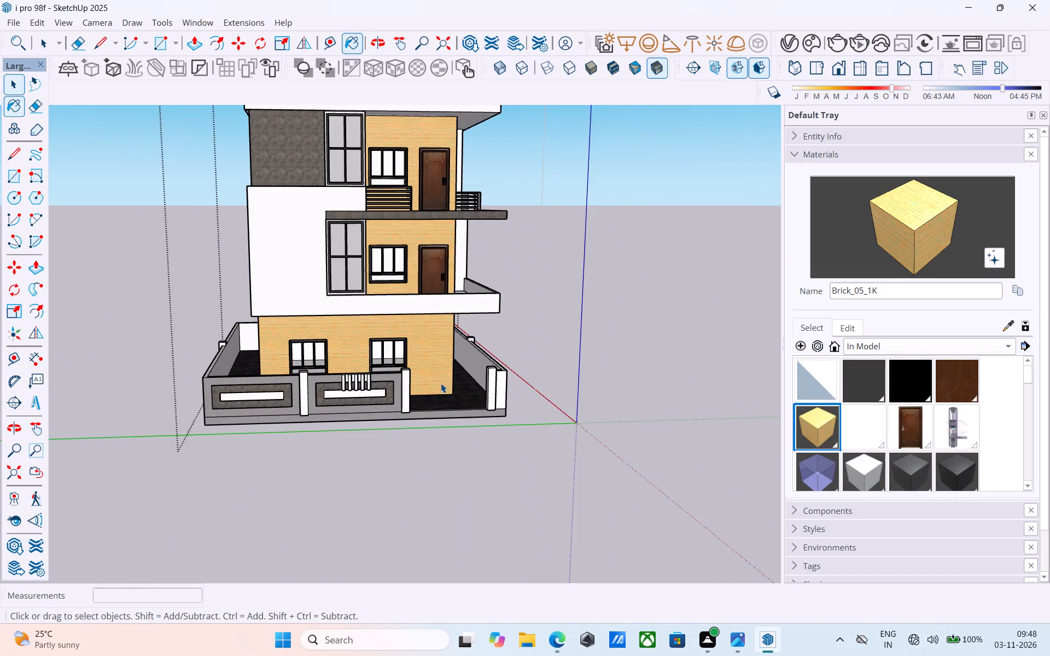
scroll(441, 383, up, 4)
middle_drag(439, 384, 300, 378)
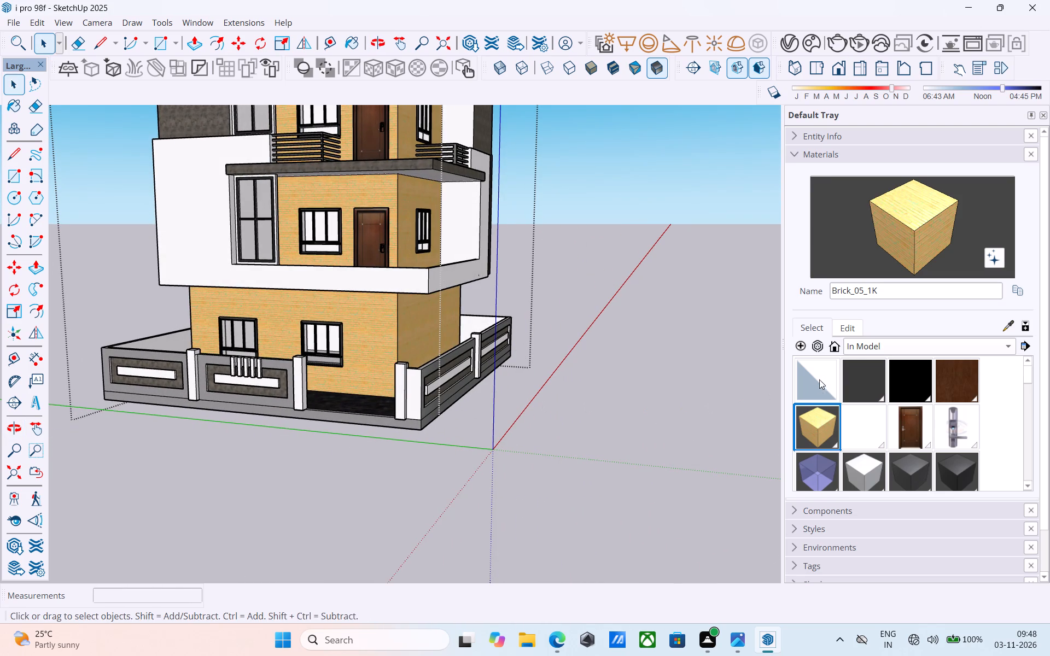
scroll(891, 399, down, 10)
click(910, 384)
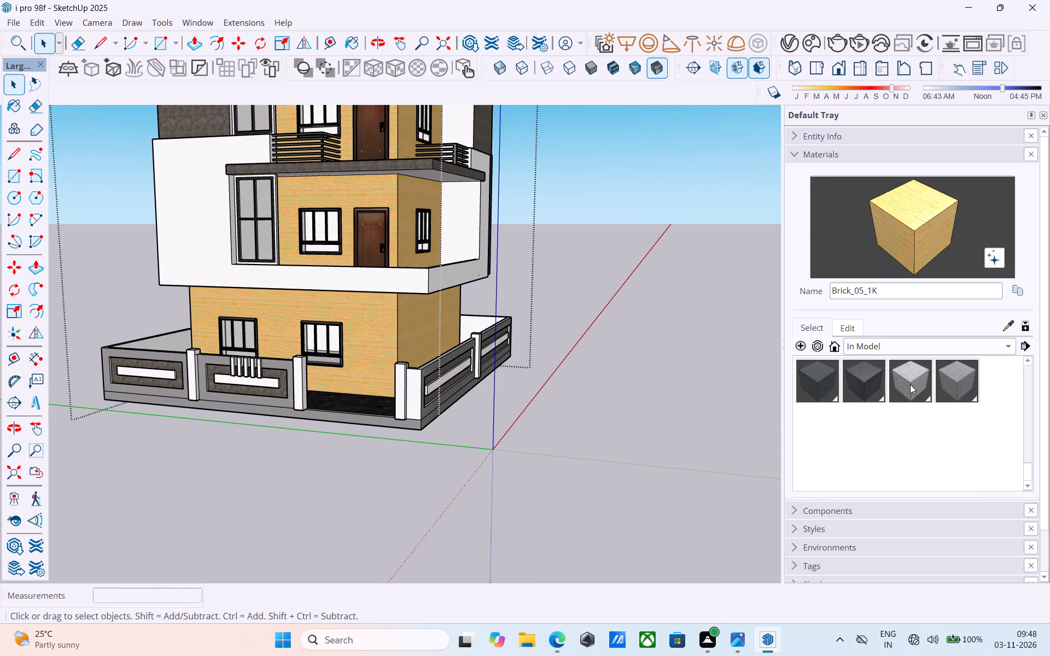
scroll(404, 404, up, 9)
click(424, 377)
key(space)
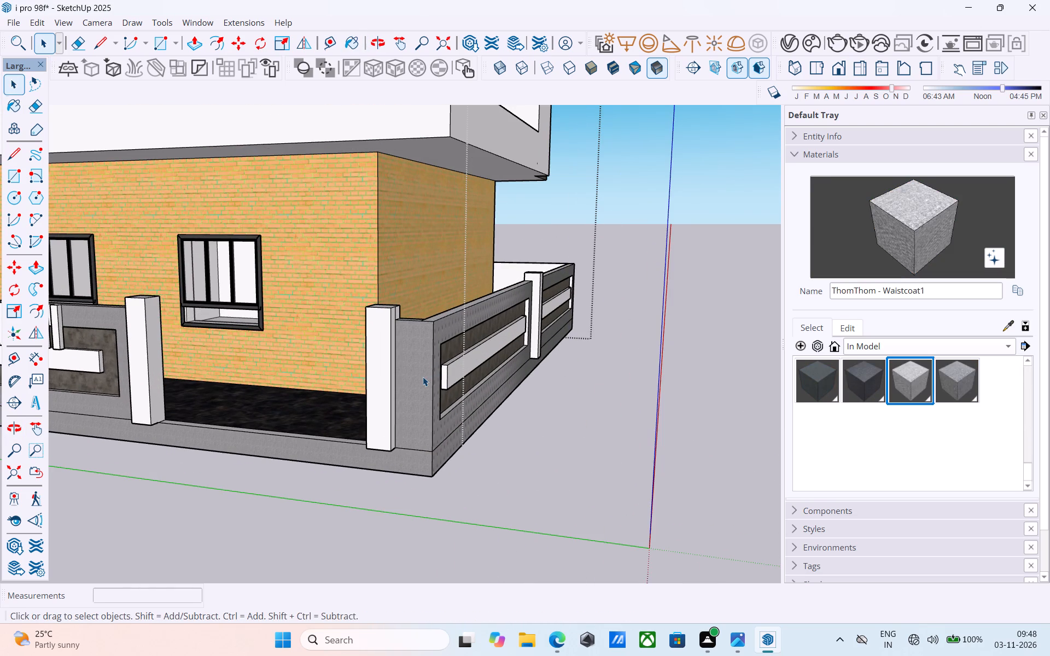
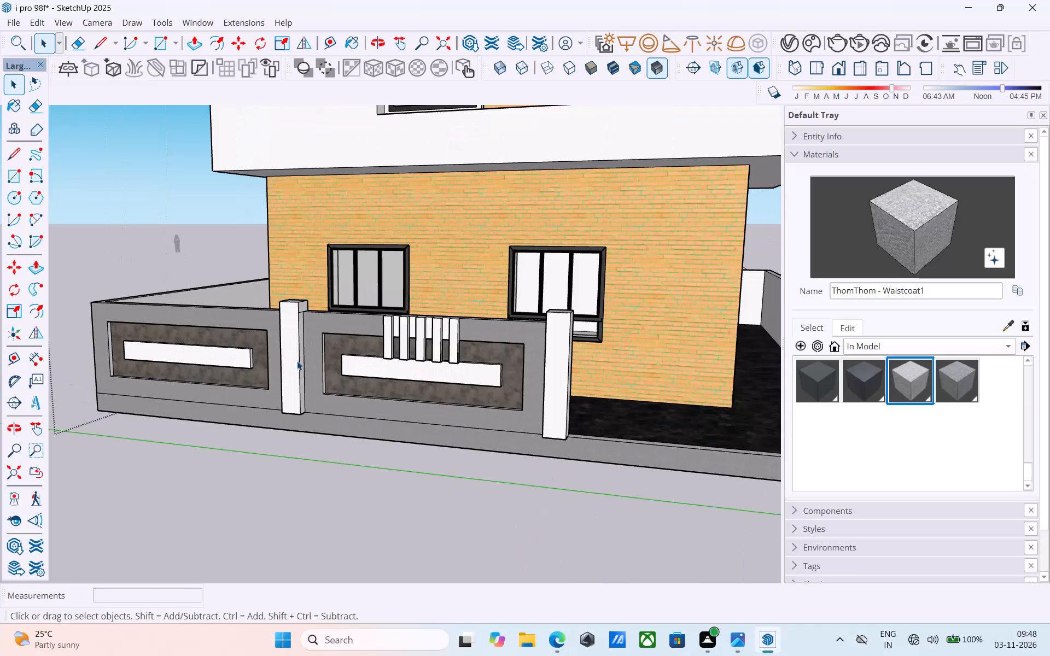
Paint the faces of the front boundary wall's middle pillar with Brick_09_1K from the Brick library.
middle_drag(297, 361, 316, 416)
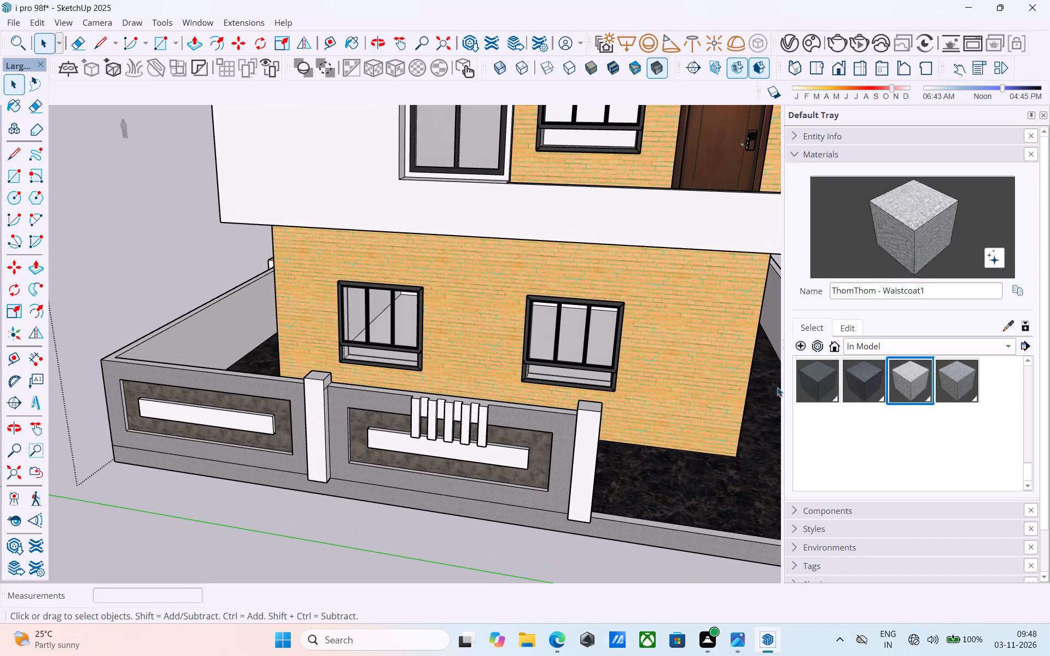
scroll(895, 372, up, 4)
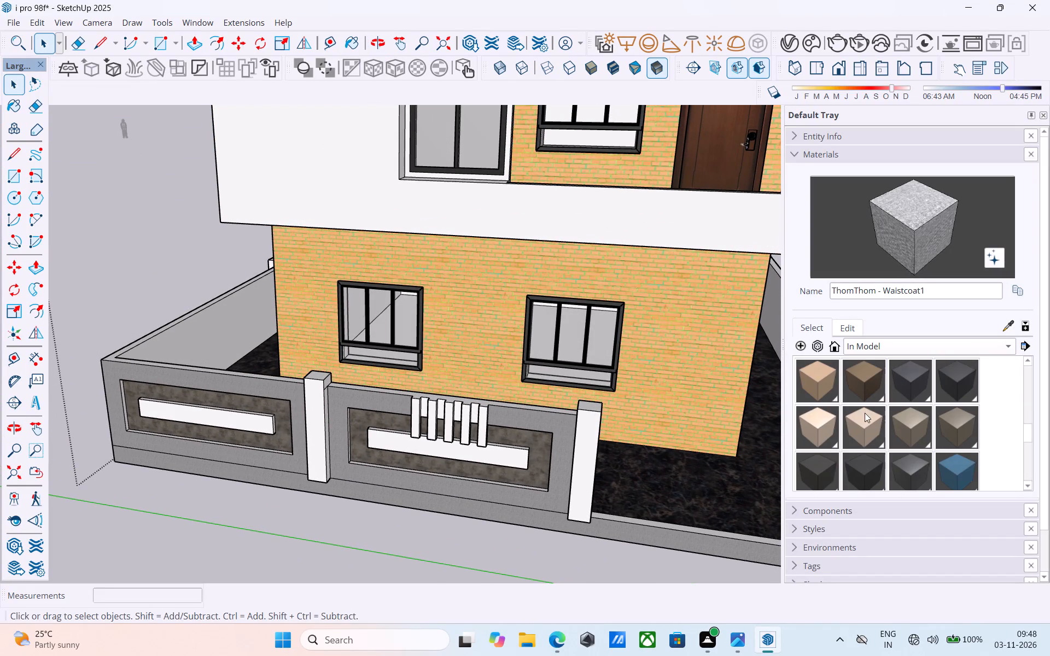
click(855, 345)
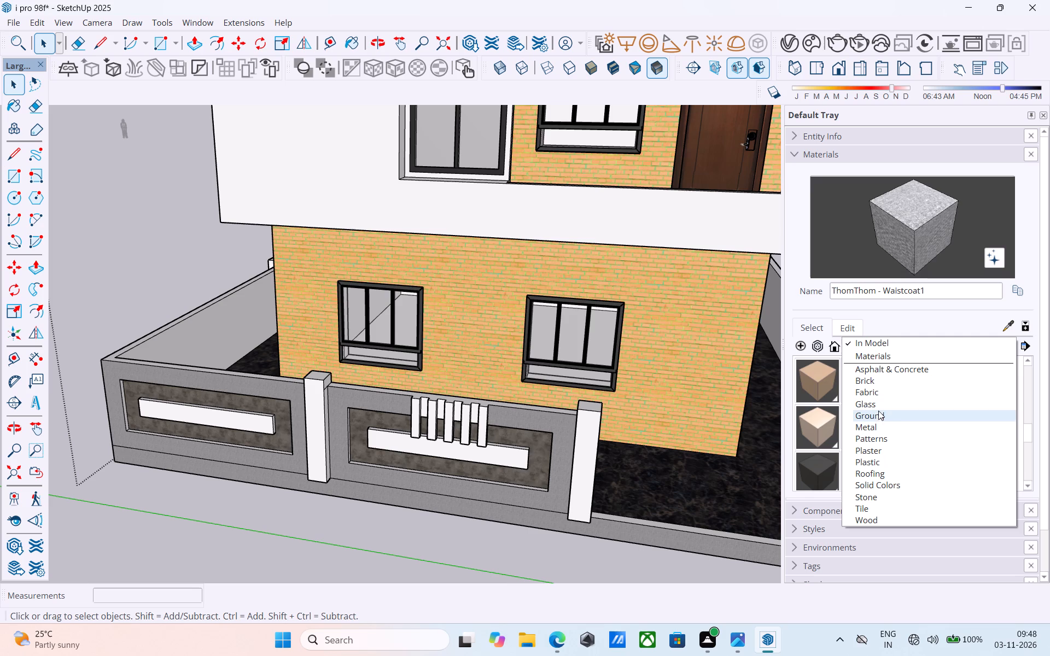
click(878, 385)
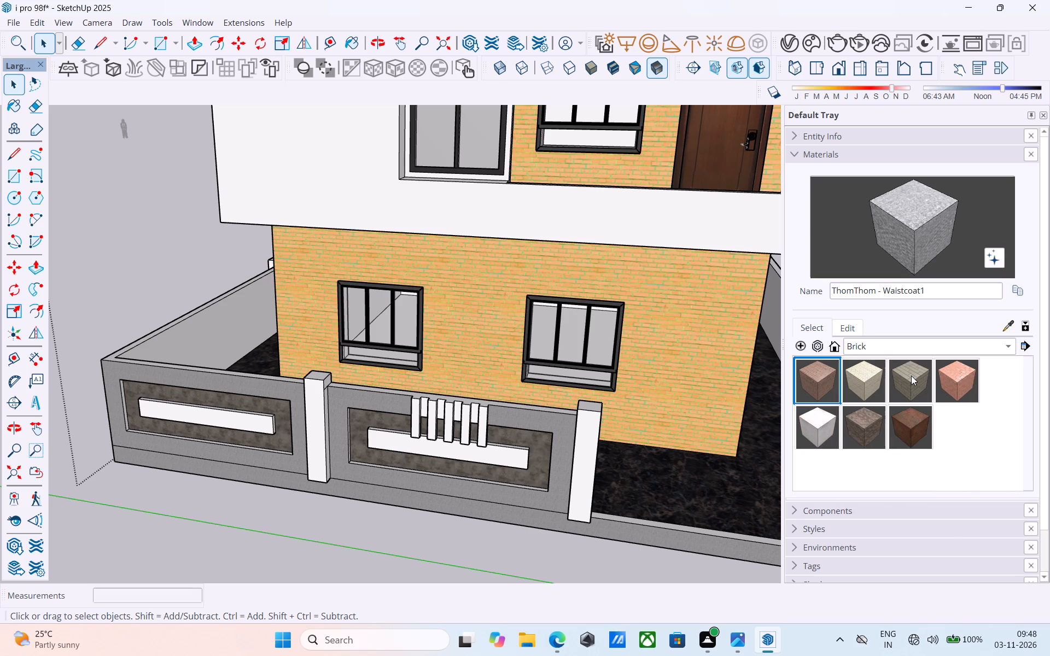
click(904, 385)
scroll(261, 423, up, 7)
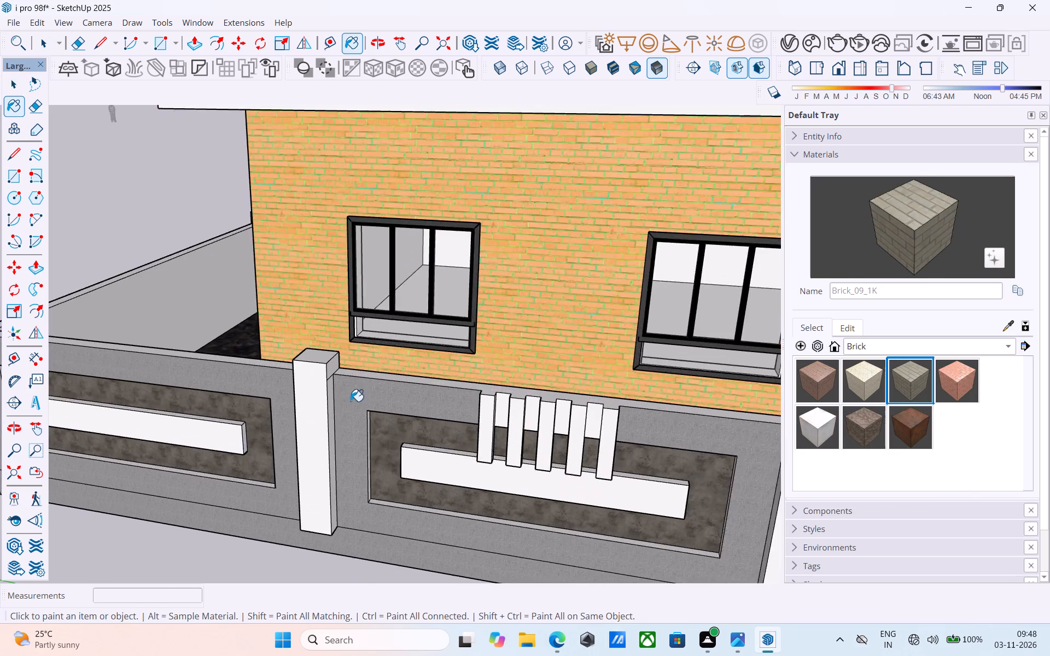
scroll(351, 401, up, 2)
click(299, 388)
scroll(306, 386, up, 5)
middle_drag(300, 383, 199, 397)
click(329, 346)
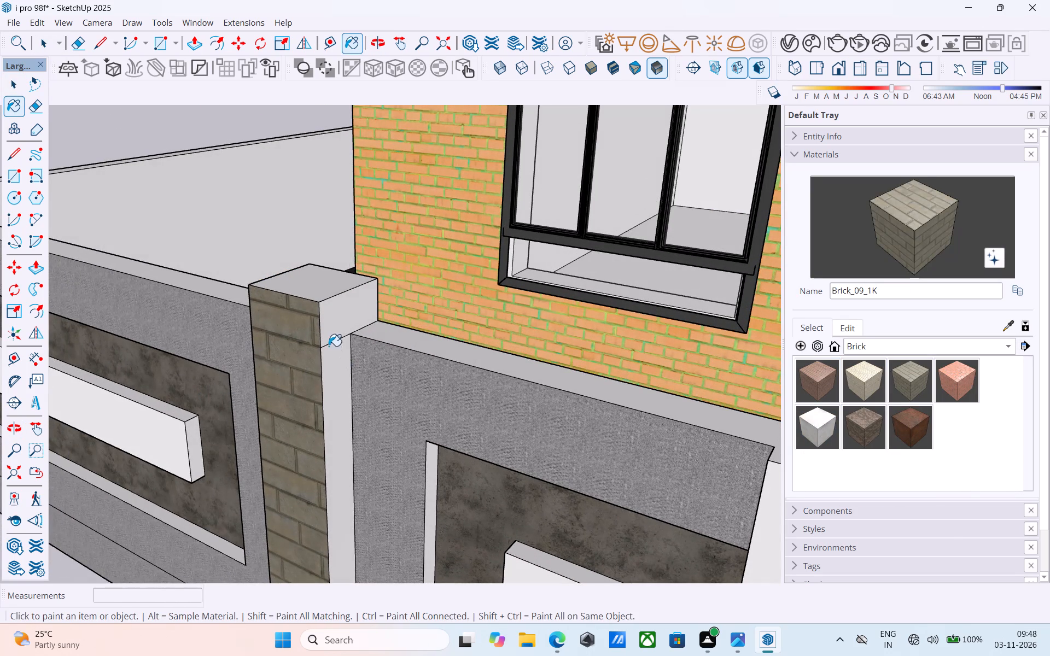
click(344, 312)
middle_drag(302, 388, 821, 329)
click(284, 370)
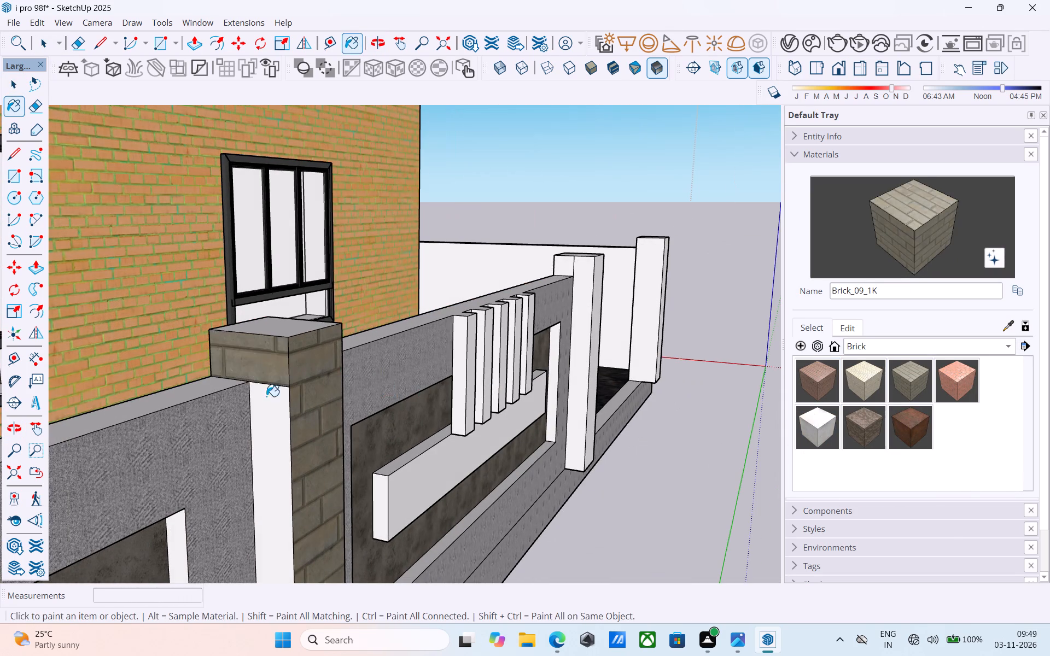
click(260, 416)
Paint the front boundary wall's middle pillar with the light Brick_05_1K from the Brick library.
scroll(276, 419, down, 20)
scroll(276, 419, down, 3)
middle_drag(319, 410, 95, 374)
scroll(397, 395, down, 5)
middle_drag(411, 403, 350, 408)
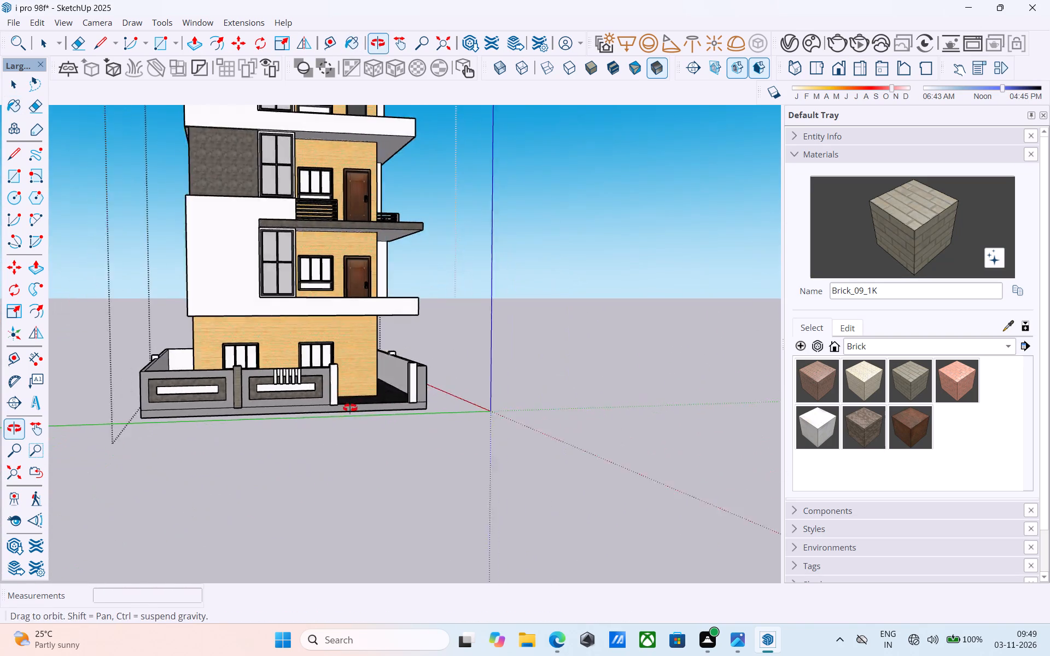
middle_drag(350, 408, 317, 416)
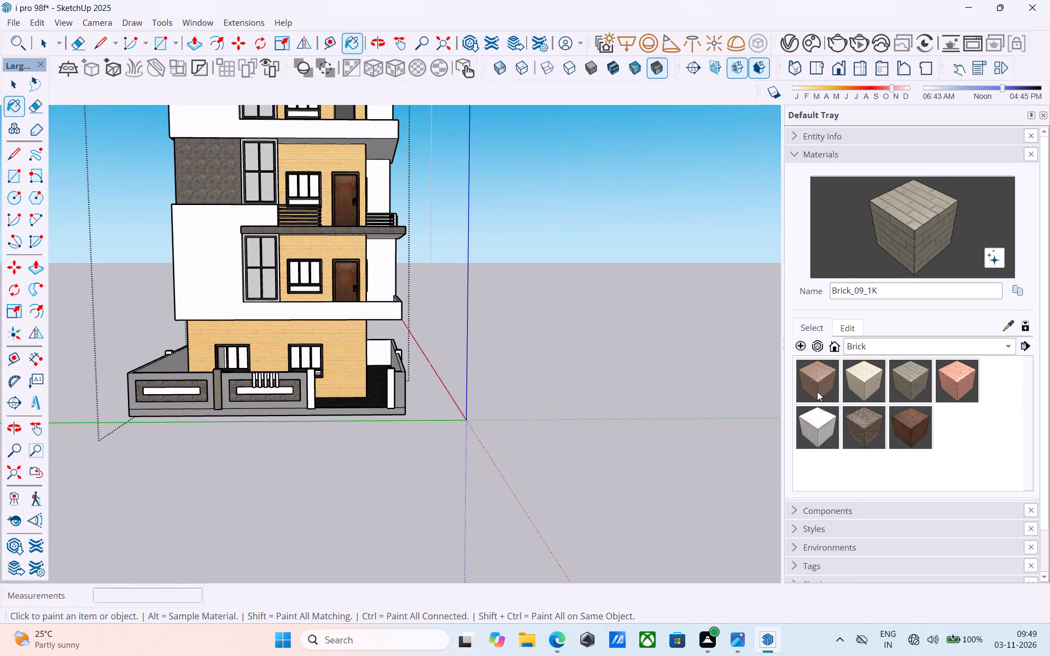
click(866, 376)
scroll(202, 377, up, 10)
click(239, 380)
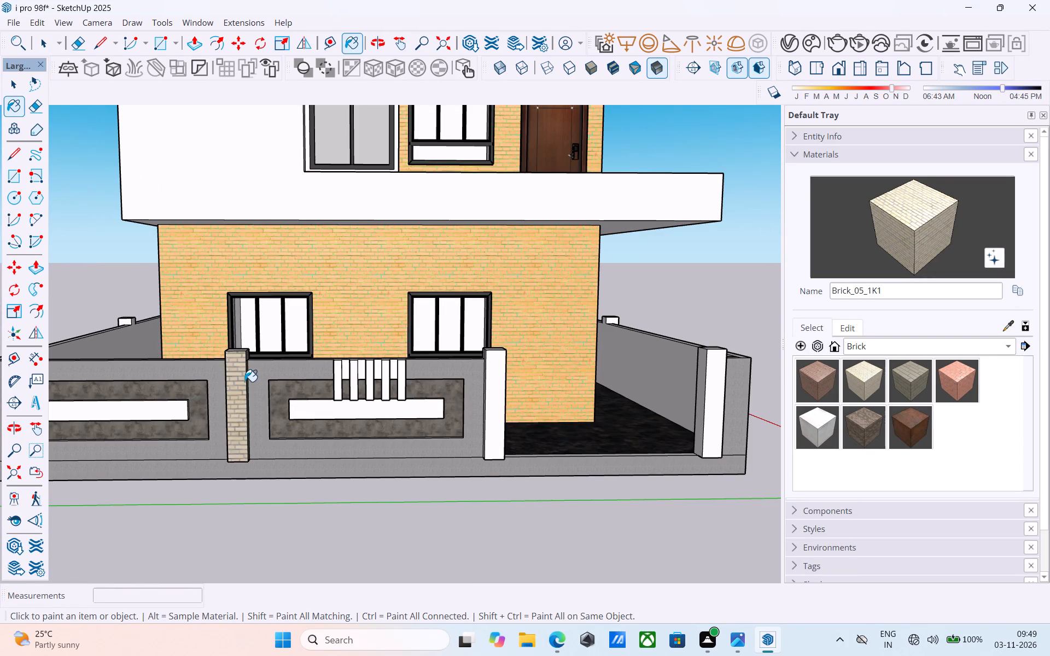
Paint both pillars flanking the front gate opening with the same light Brick_05_1K.
scroll(248, 385, up, 9)
middle_drag(241, 389, 528, 389)
scroll(322, 356, down, 3)
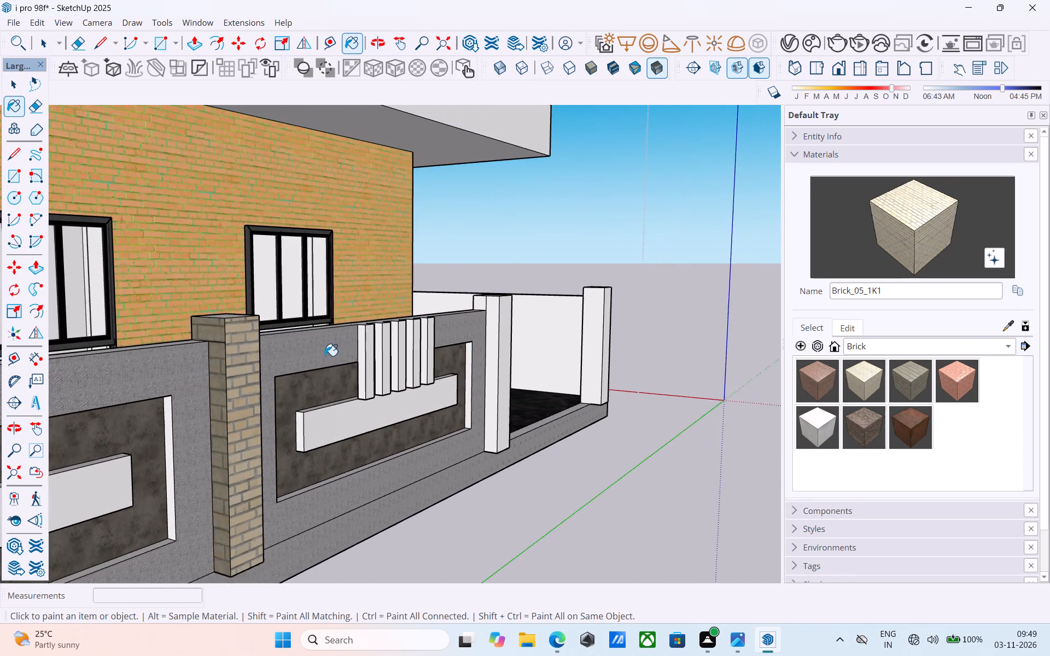
scroll(429, 354, up, 9)
scroll(320, 369, down, 10)
click(463, 333)
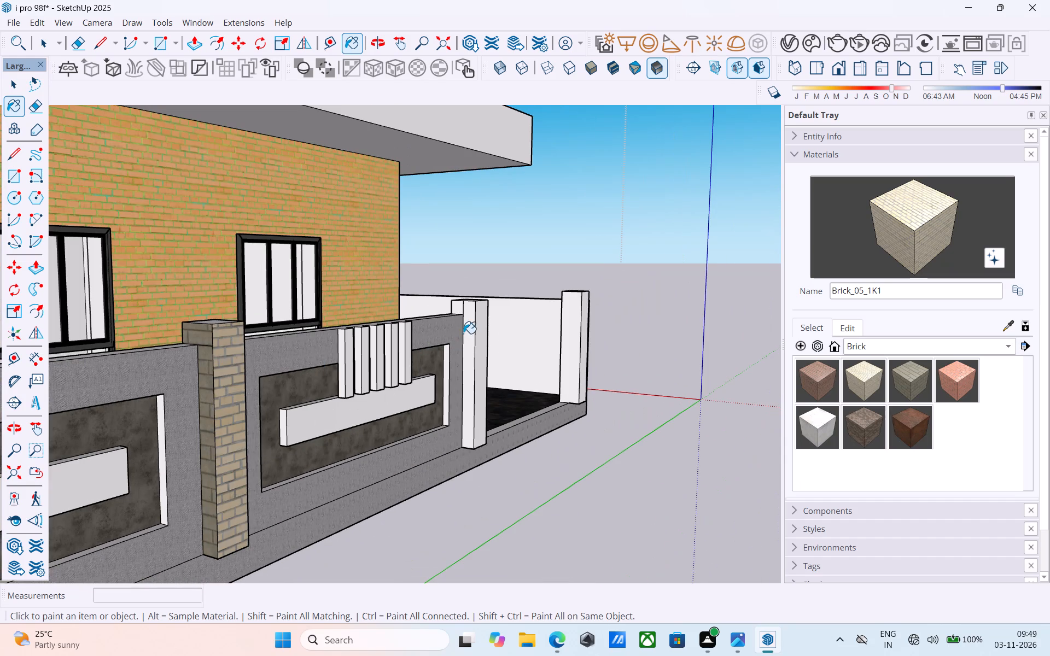
click(466, 308)
click(462, 304)
click(476, 312)
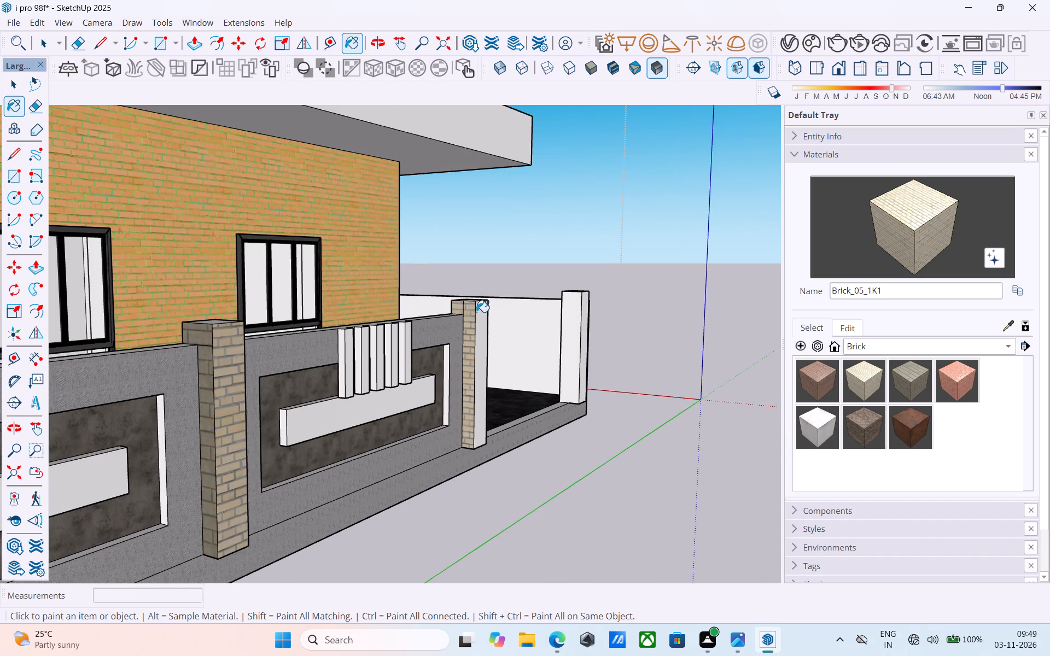
middle_drag(507, 336, 207, 386)
click(245, 371)
scroll(311, 369, down, 6)
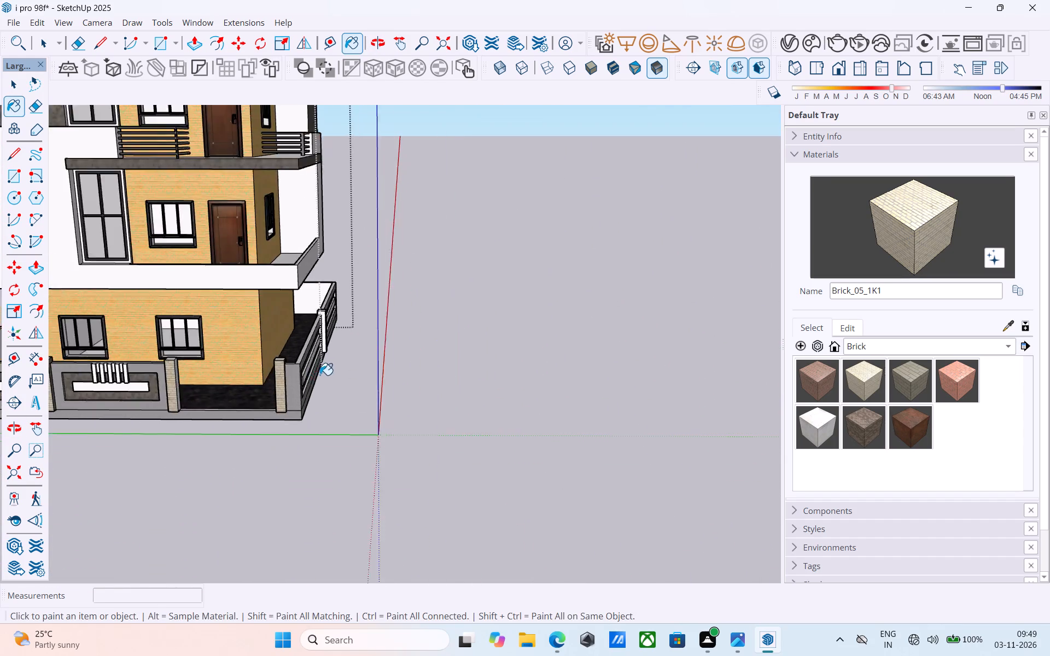
middle_drag(320, 375, 548, 365)
scroll(504, 367, up, 9)
click(511, 360)
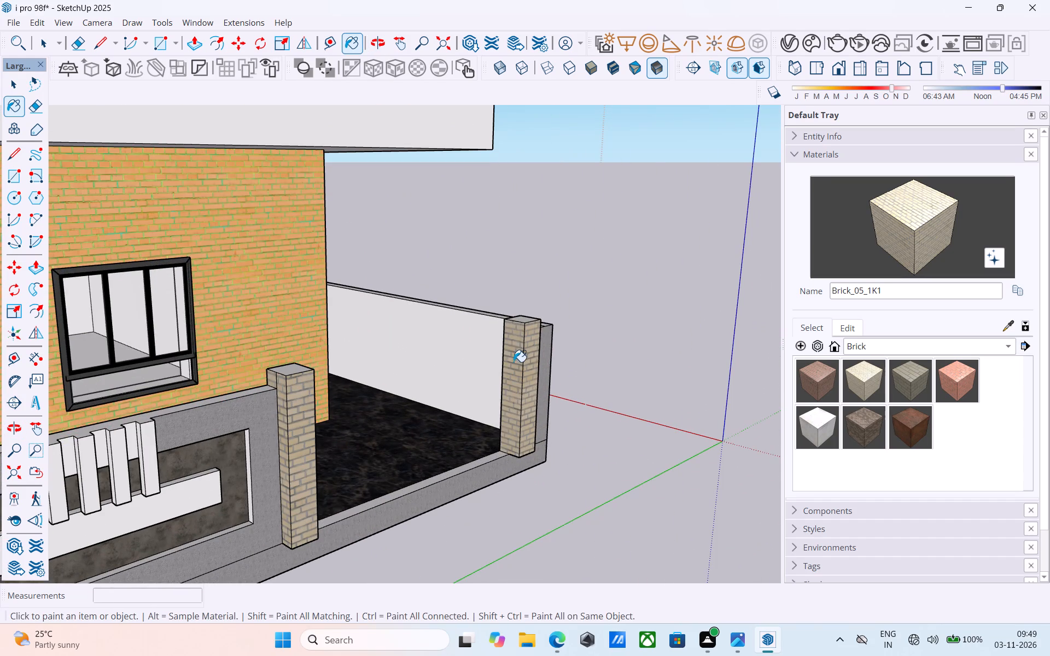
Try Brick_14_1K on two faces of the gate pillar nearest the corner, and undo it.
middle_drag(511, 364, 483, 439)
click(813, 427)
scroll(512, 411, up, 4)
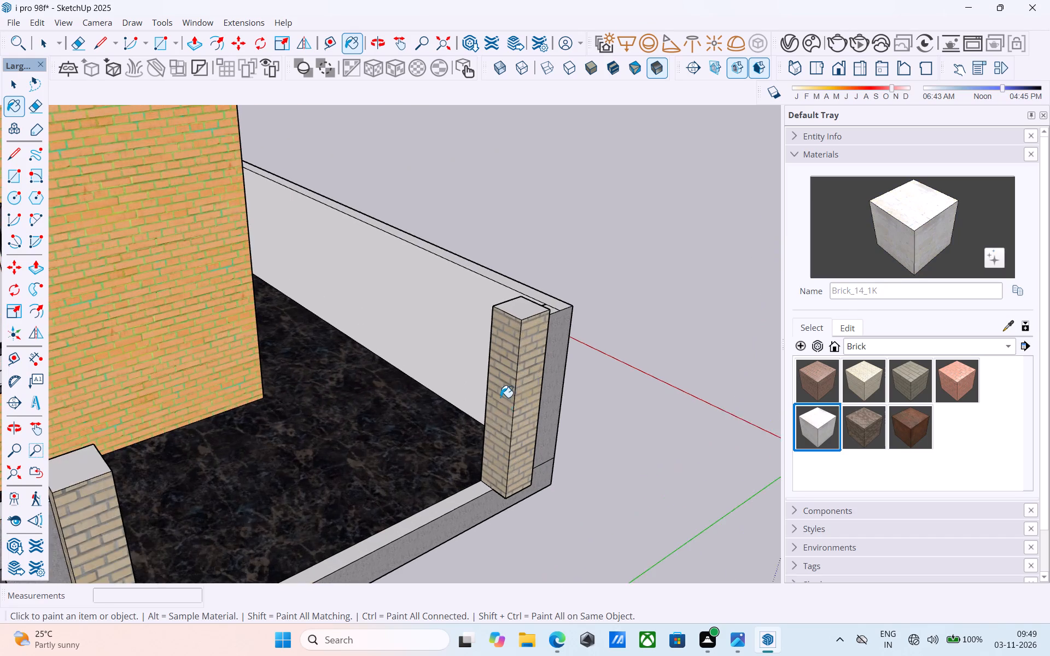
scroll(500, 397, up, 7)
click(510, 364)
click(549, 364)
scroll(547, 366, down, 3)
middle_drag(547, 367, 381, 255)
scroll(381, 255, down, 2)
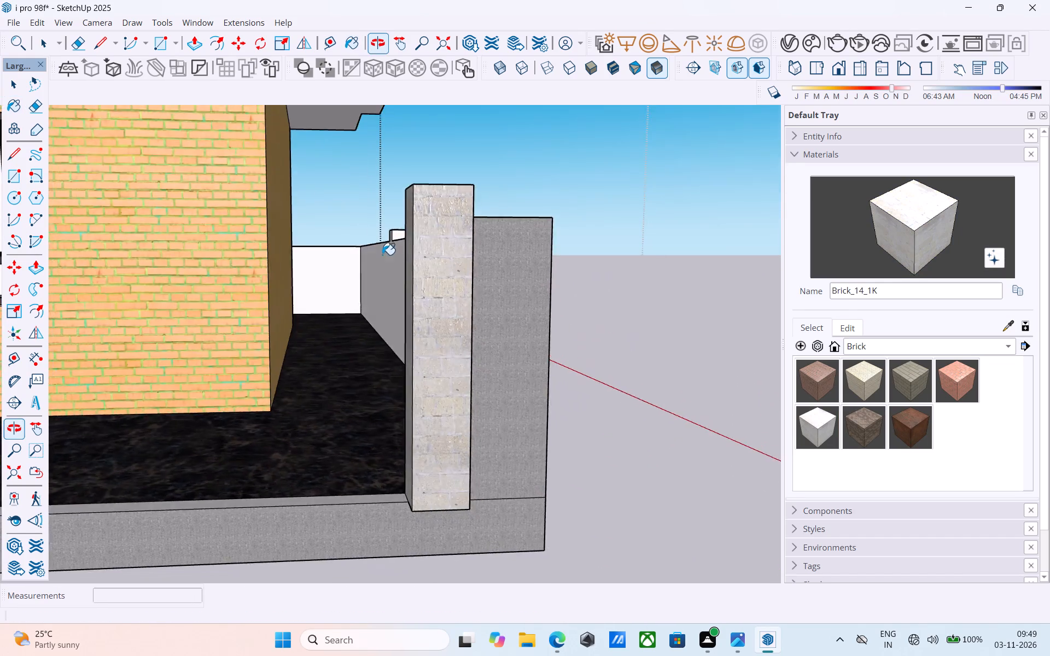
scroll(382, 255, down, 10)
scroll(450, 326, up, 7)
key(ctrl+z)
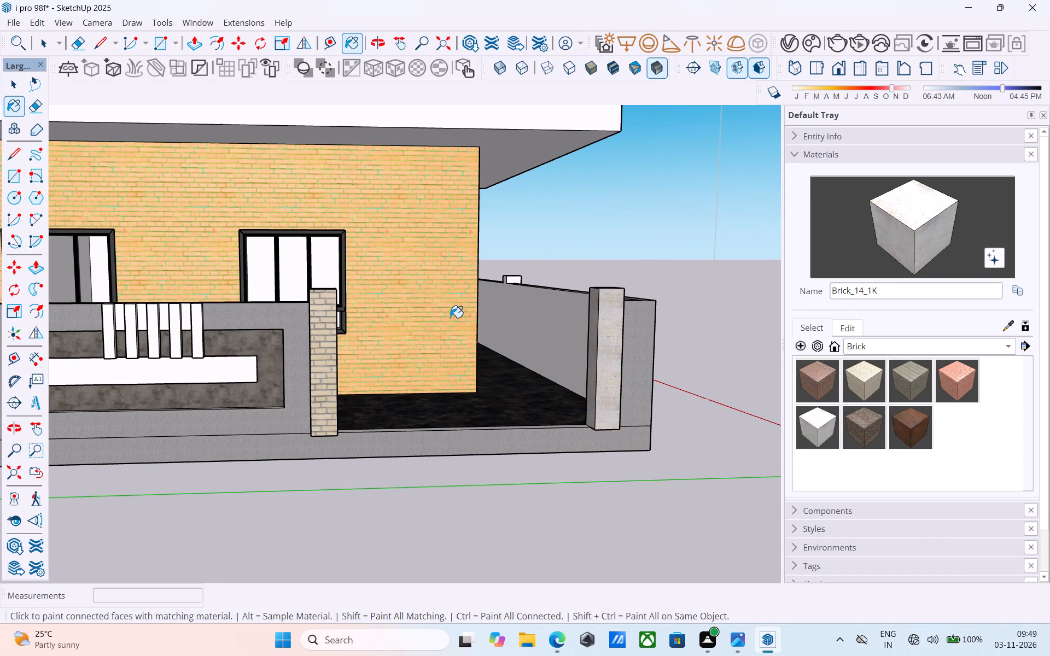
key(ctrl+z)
Paint the connected plain boundary wall surfaces, including inner wall faces, side pillars and front slats, with library material Brick_05_1K.
middle_drag(486, 349, 505, 421)
click(866, 386)
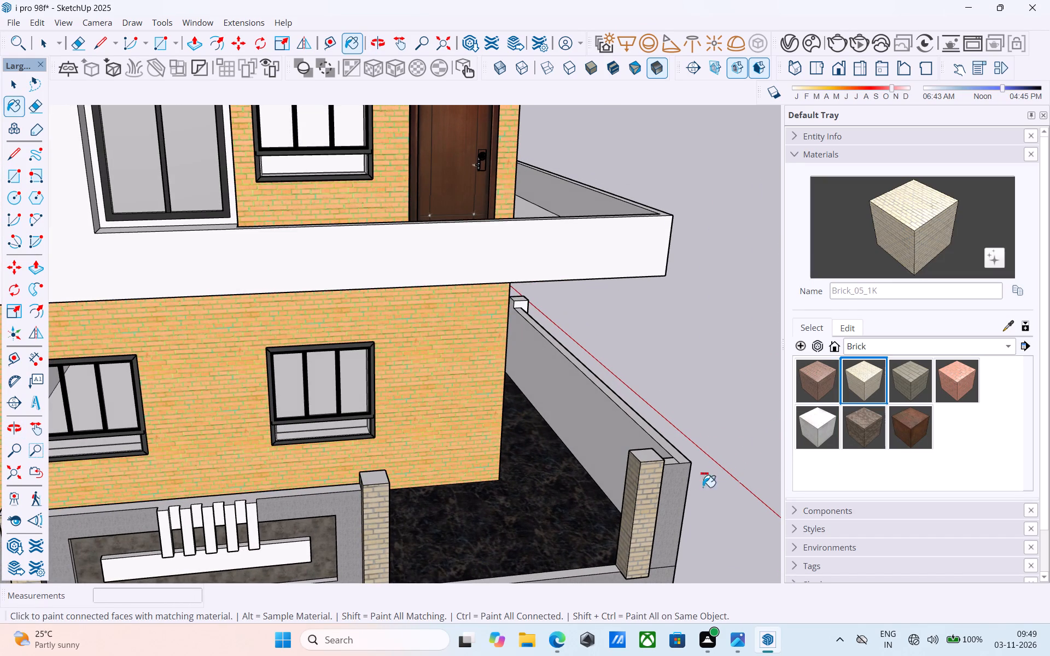
scroll(679, 482, up, 7)
click(623, 431)
Examine the brick finish on the boundary walls and pillars from the front, sides and rear.
scroll(627, 426, down, 6)
scroll(385, 463, down, 10)
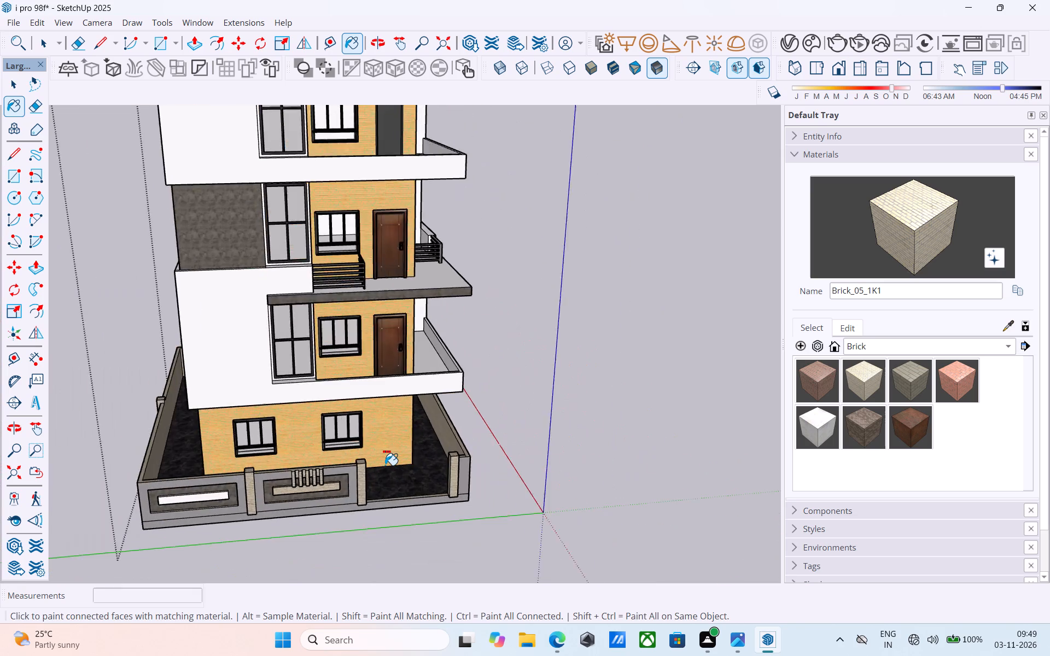
scroll(385, 465, down, 2)
middle_drag(328, 455, 710, 358)
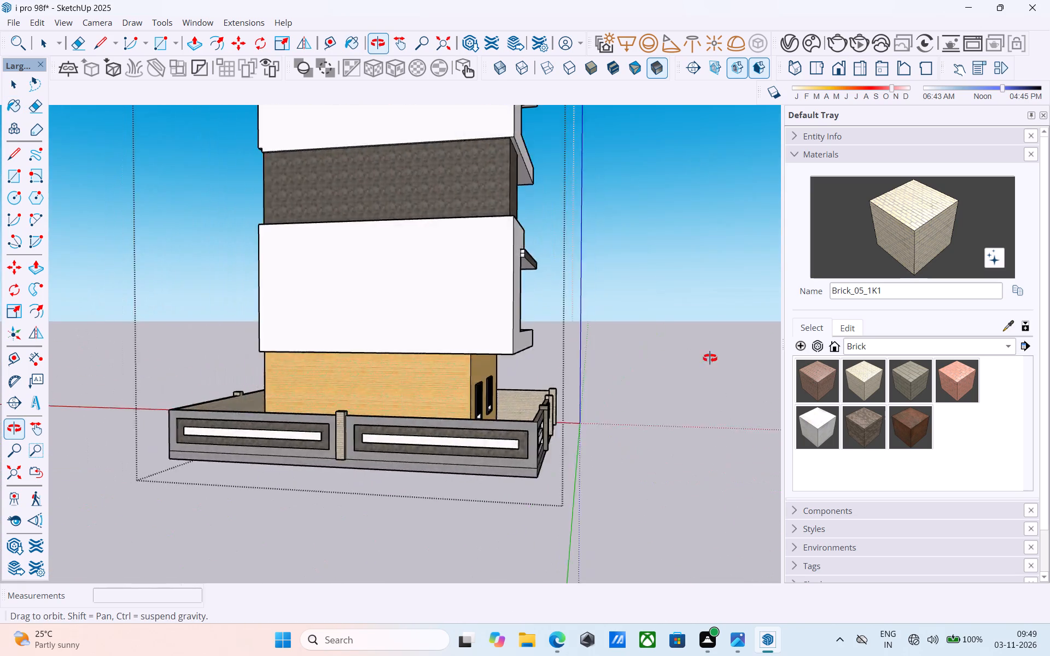
middle_drag(710, 358, 71, 436)
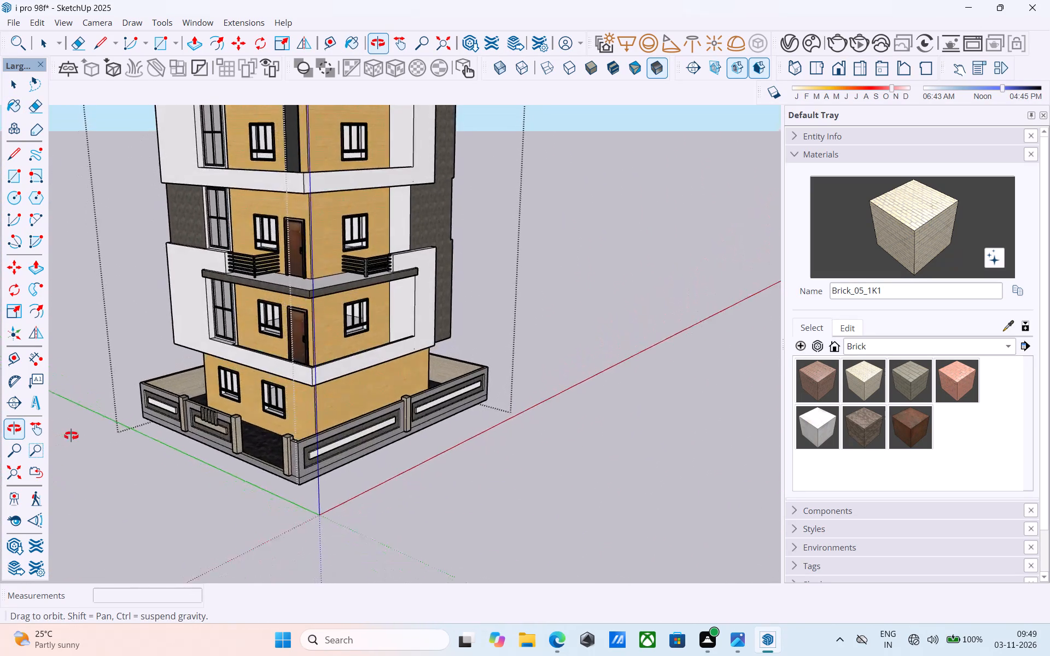
middle_drag(71, 436, 157, 438)
middle_drag(399, 424, 190, 412)
scroll(276, 429, up, 5)
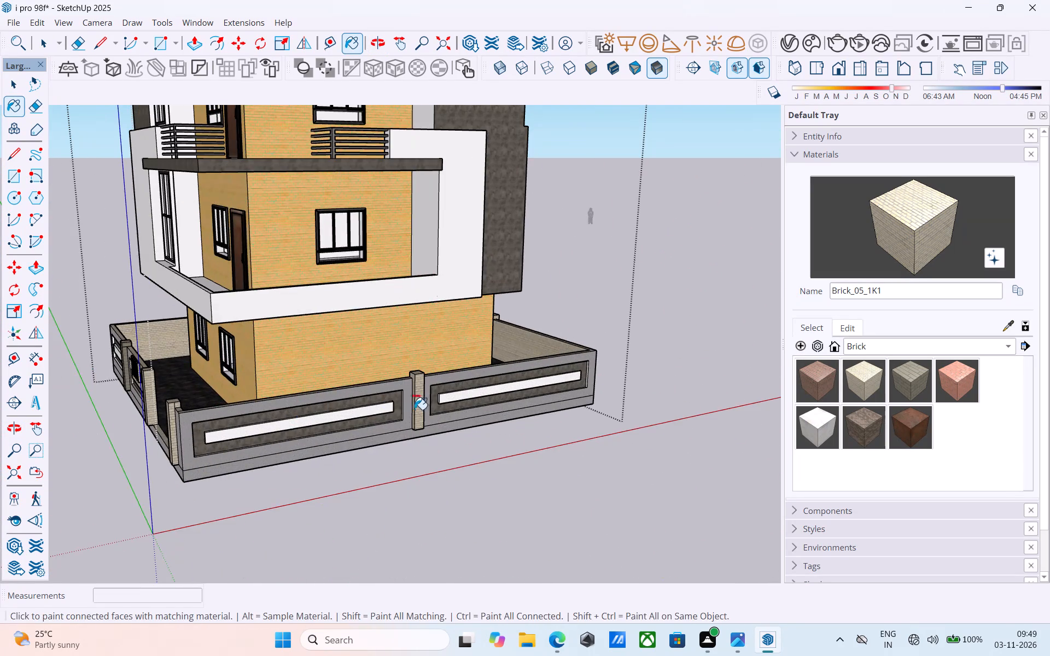
middle_drag(431, 416, 873, 388)
scroll(92, 396, down, 6)
middle_drag(202, 442, 650, 417)
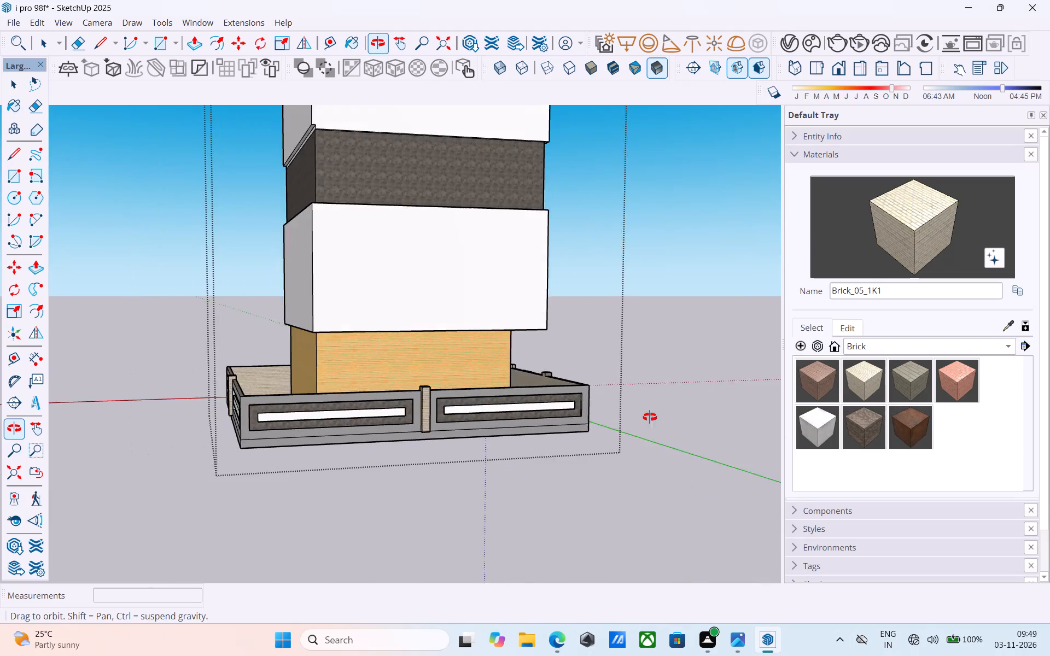
middle_drag(650, 417, 42, 467)
scroll(593, 363, down, 5)
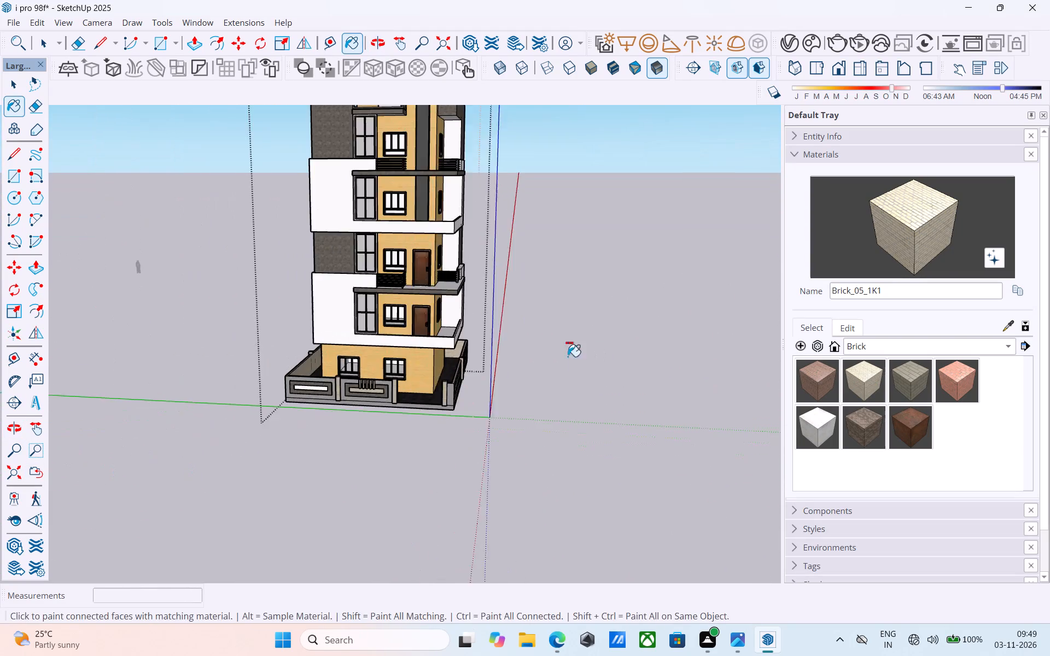
middle_drag(542, 350, 358, 348)
scroll(417, 391, up, 6)
scroll(284, 395, up, 5)
Save the model.
key(space)
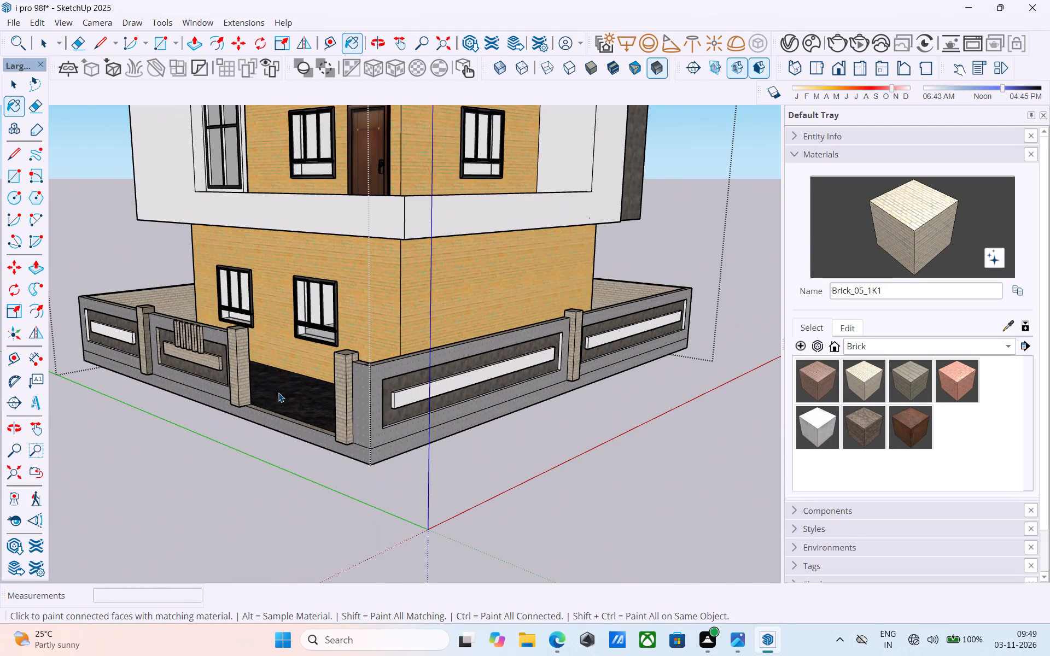
key(ctrl+s)
Examine the gate corner and the front facade up through the upper storeys and balconies.
scroll(283, 385, up, 1)
scroll(291, 388, down, 7)
shift+middle_drag(291, 389, 301, 379)
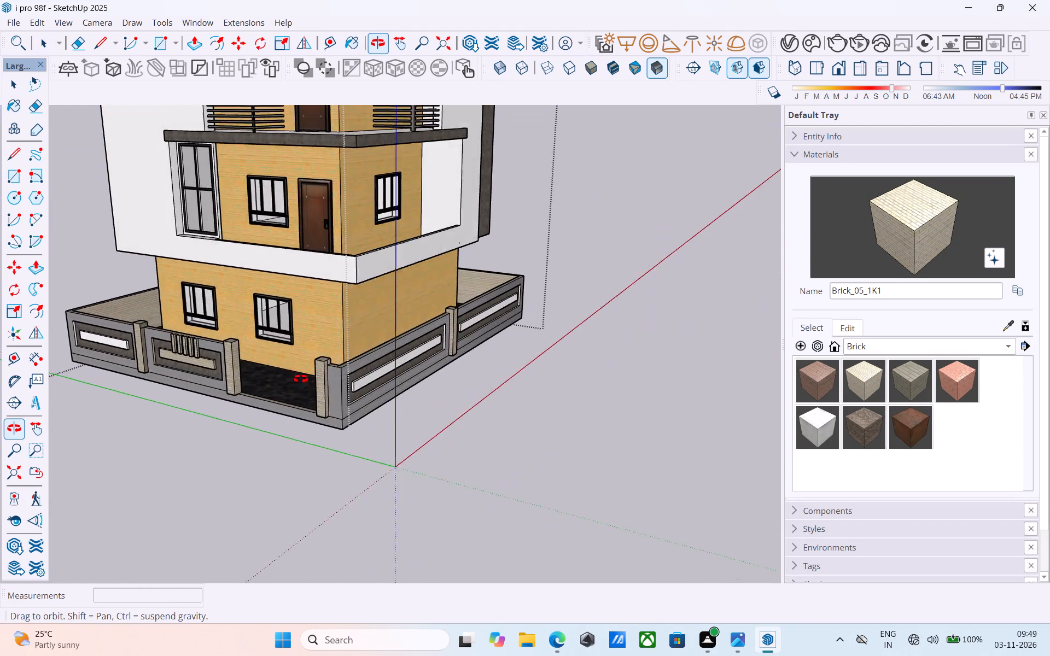
shift+middle_drag(301, 379, 318, 377)
scroll(313, 377, up, 6)
shift+middle_drag(347, 392, 382, 390)
scroll(382, 390, up, 1)
scroll(387, 372, down, 5)
middle_drag(371, 380, 419, 403)
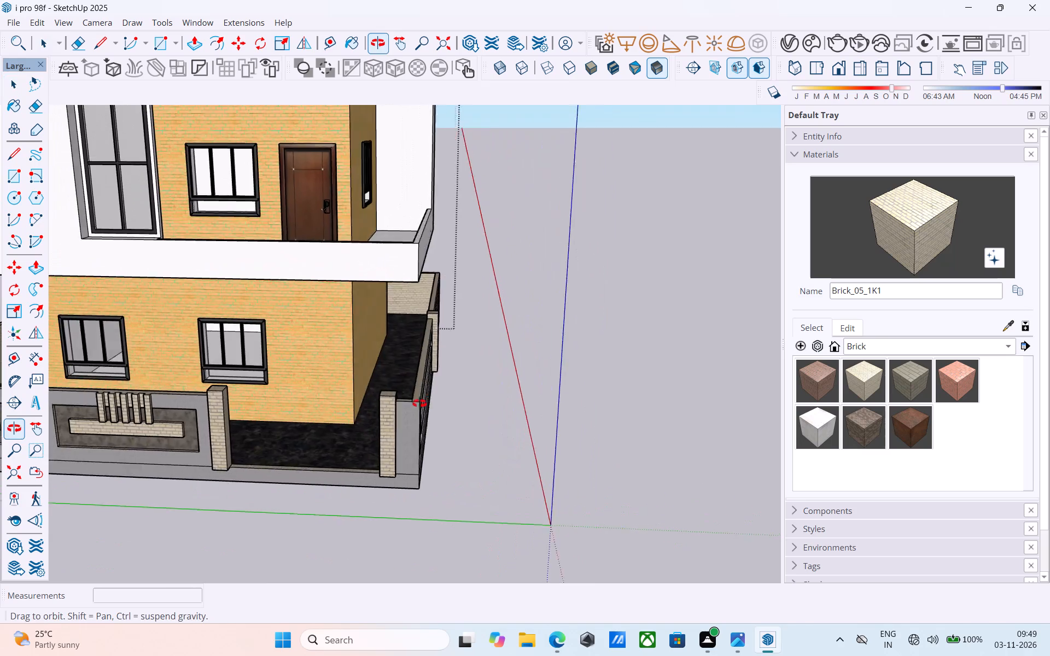
middle_drag(419, 403, 435, 397)
scroll(435, 396, down, 5)
middle_drag(427, 394, 468, 559)
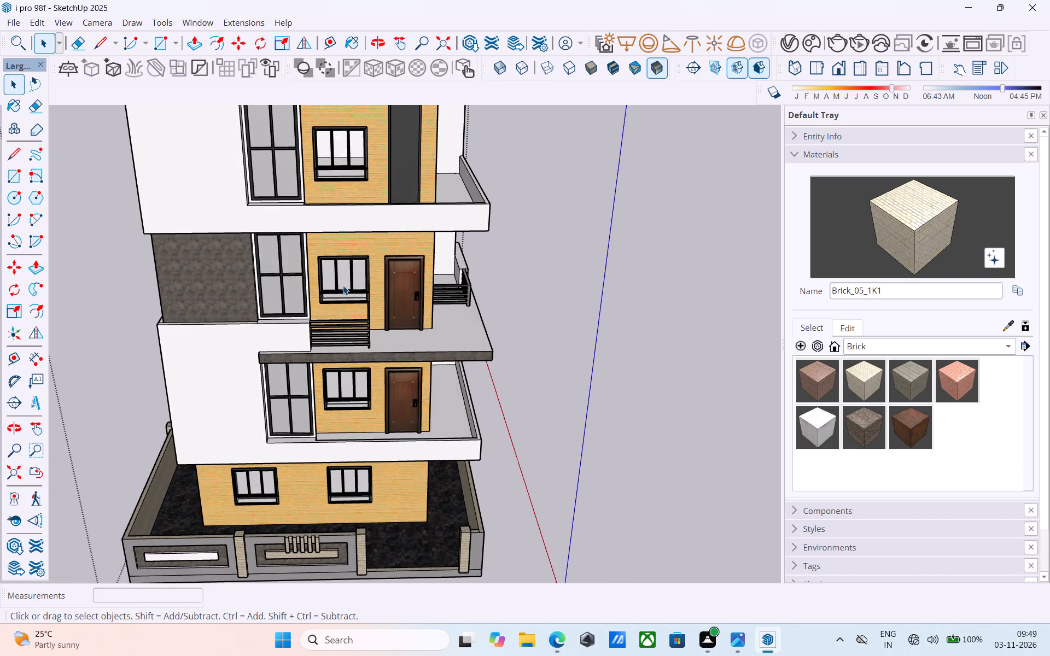
middle_drag(343, 285, 332, 459)
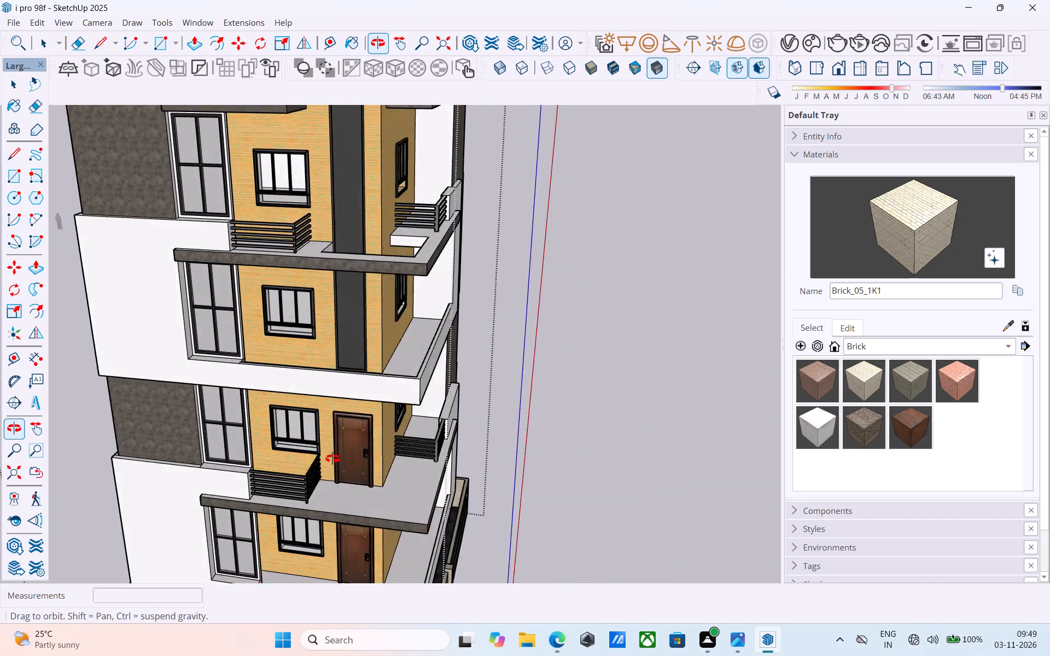
middle_drag(332, 459, 337, 488)
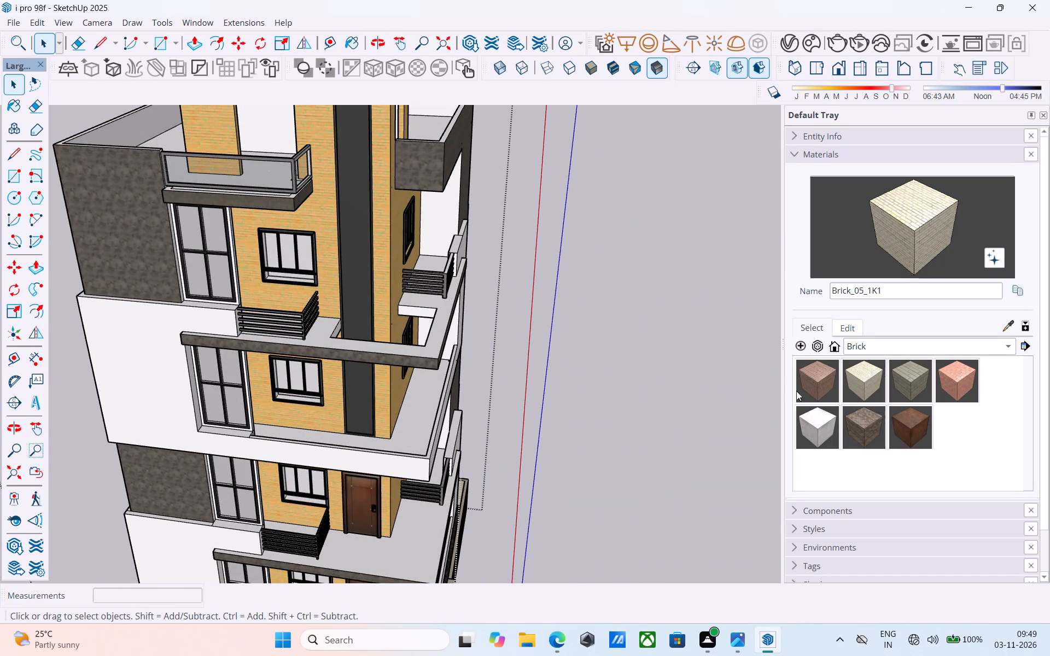
Paint the floor of the upper projecting balcony slab with the in-model material Plaster_06_1K.
scroll(891, 396, up, 4)
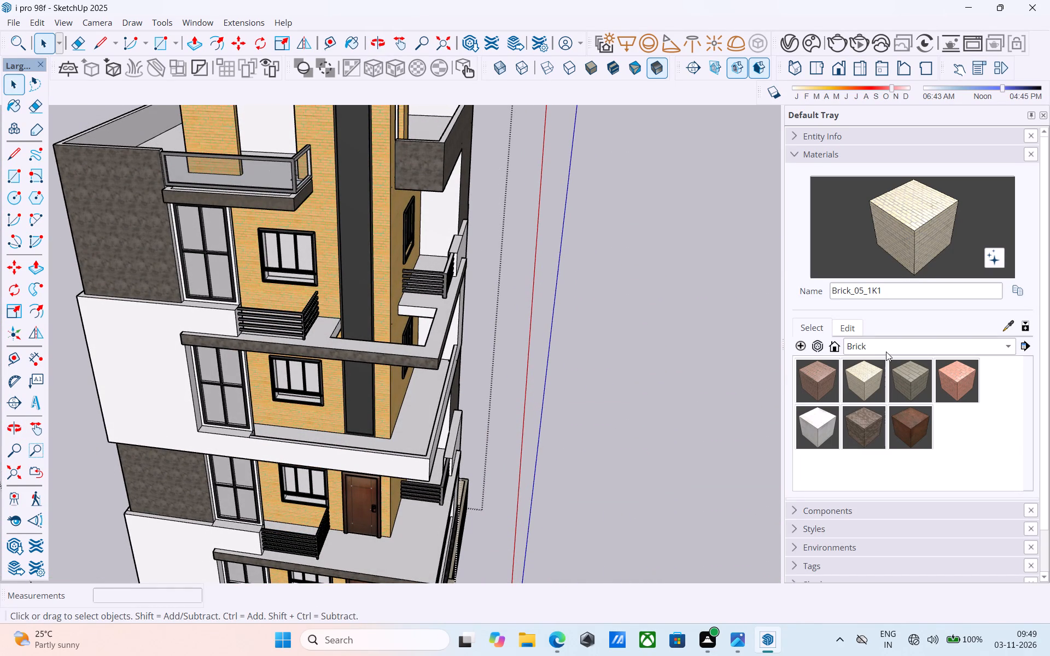
click(888, 349)
click(874, 303)
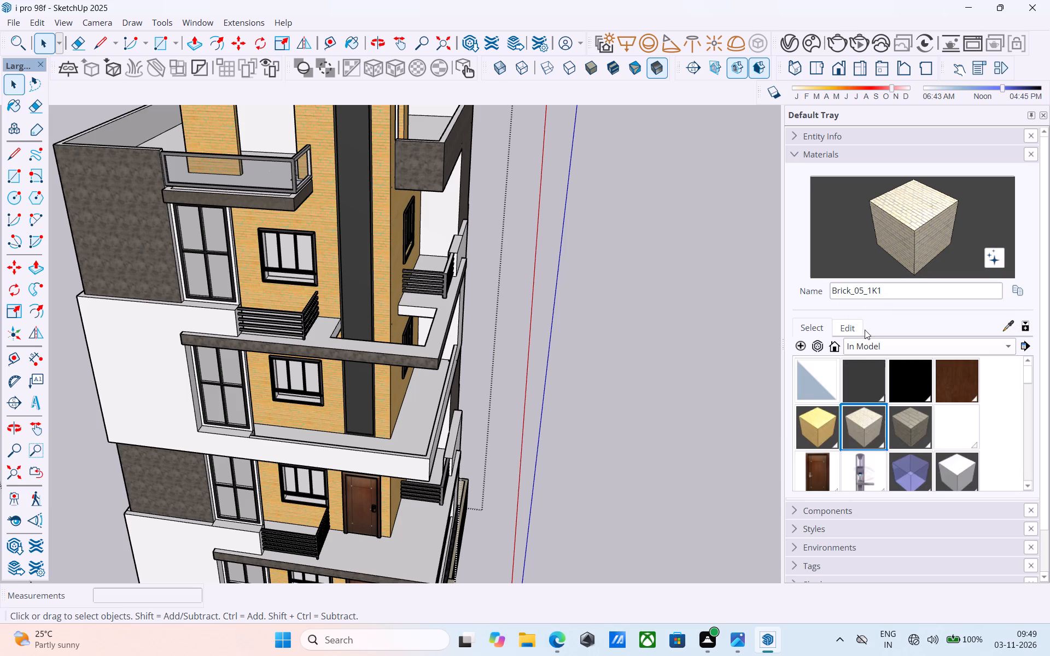
scroll(885, 422, down, 12)
scroll(866, 398, up, 1)
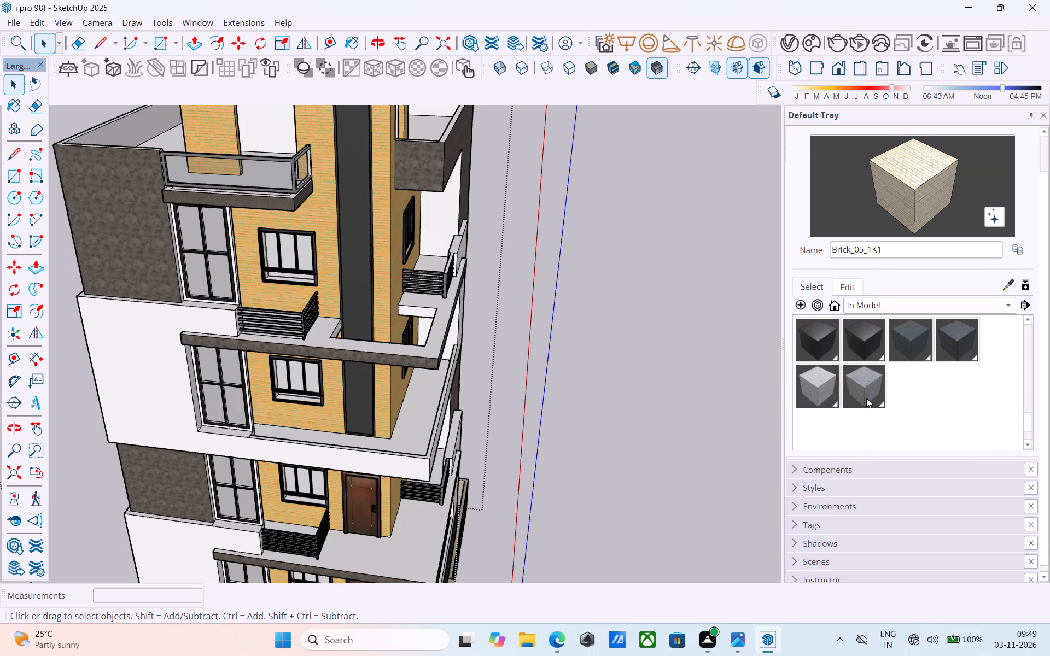
scroll(866, 398, up, 6)
scroll(883, 392, down, 1)
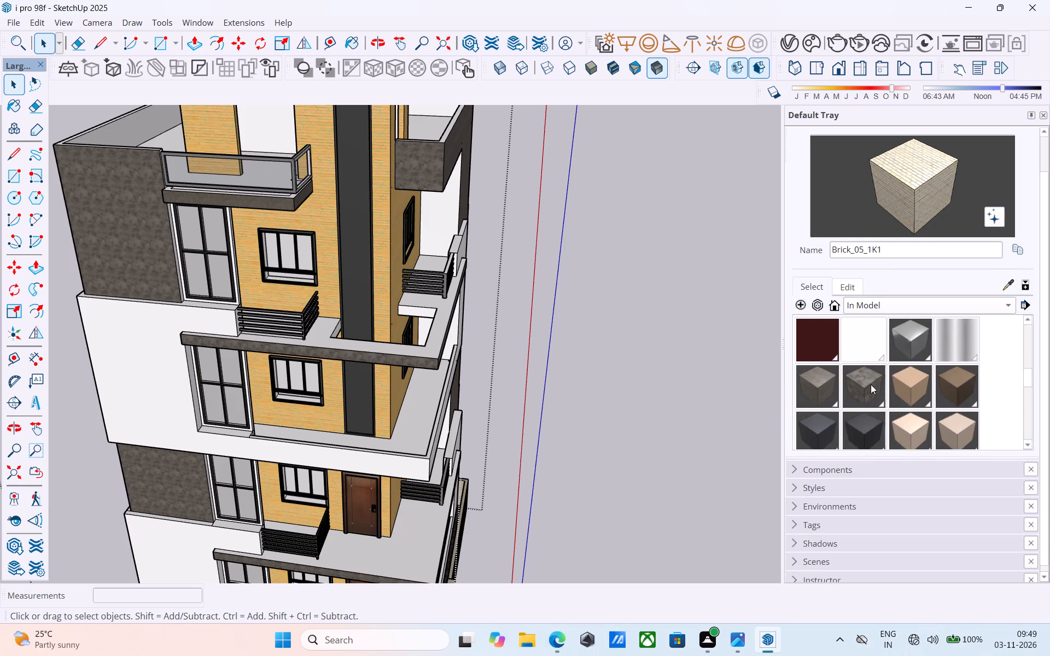
drag(868, 382, 863, 382)
scroll(326, 339, up, 8)
click(316, 337)
Paint the underside of the upper projecting balcony slab with Plaster_06_1K.
scroll(318, 341, down, 5)
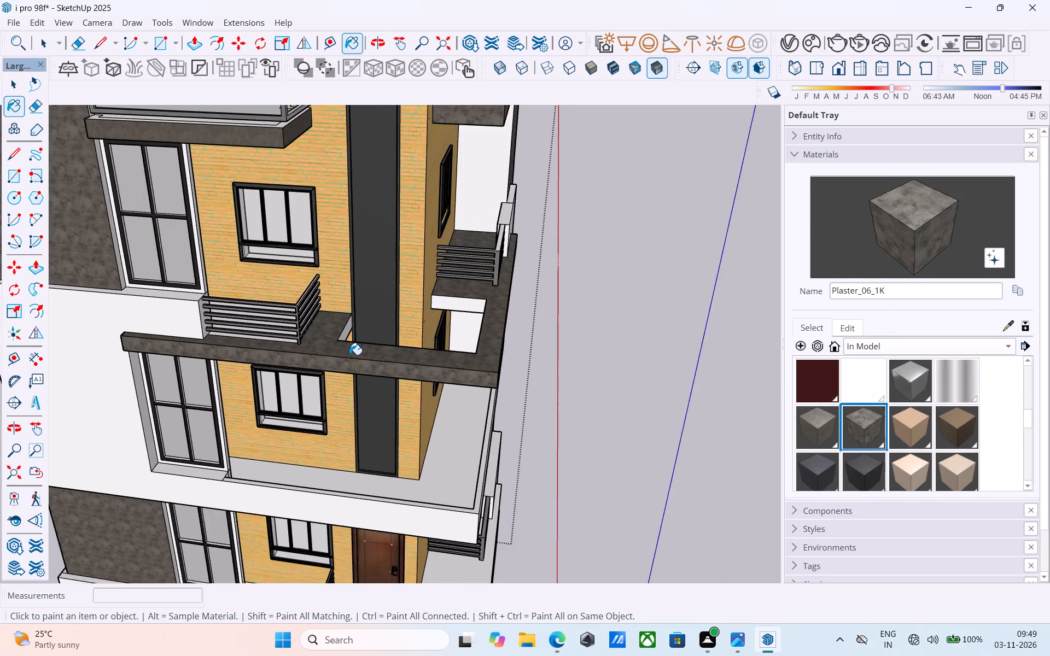
shift+middle_drag(350, 356, 338, 243)
shift+middle_drag(399, 484, 367, 162)
shift+scroll(363, 165, down, 4)
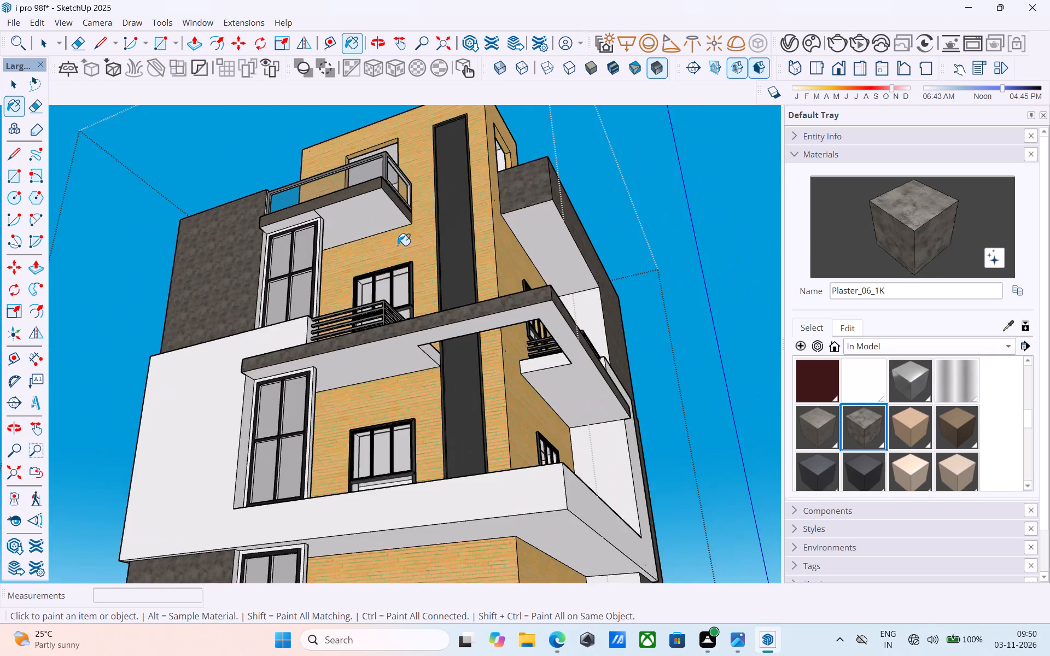
shift+scroll(398, 245, down, 5)
shift+middle_drag(421, 345, 383, 224)
scroll(371, 271, up, 5)
click(335, 168)
click(348, 183)
Paint the floor and underside of the lower projecting balcony slab with Plaster_06_1K.
scroll(350, 181, down, 4)
middle_drag(354, 192, 342, 203)
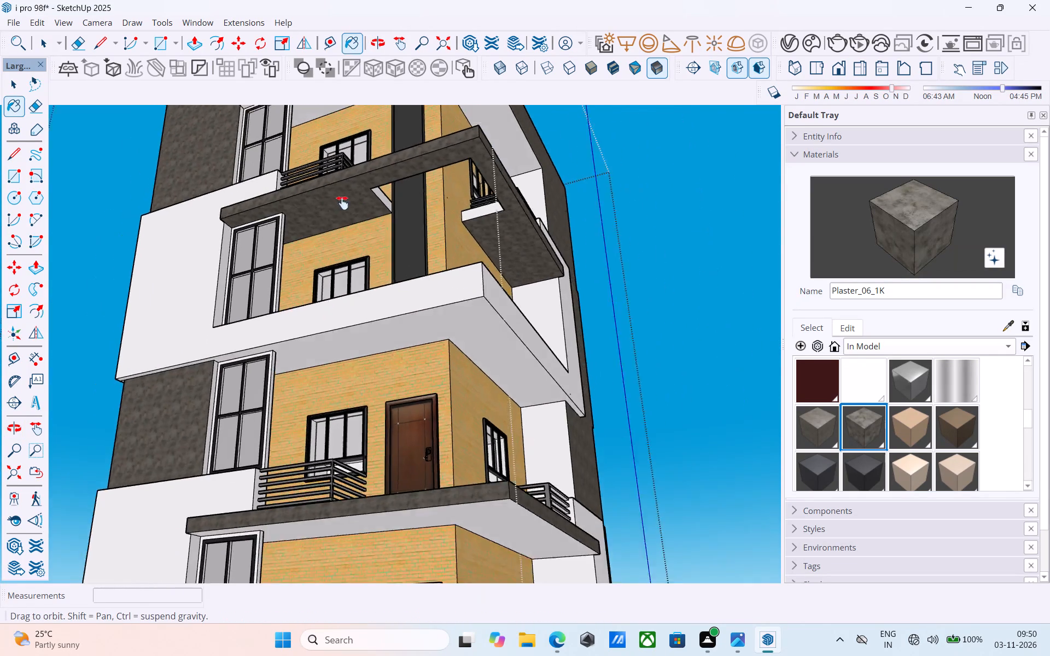
middle_drag(342, 203, 364, 346)
scroll(349, 308, down, 6)
shift+middle_drag(402, 429, 374, 357)
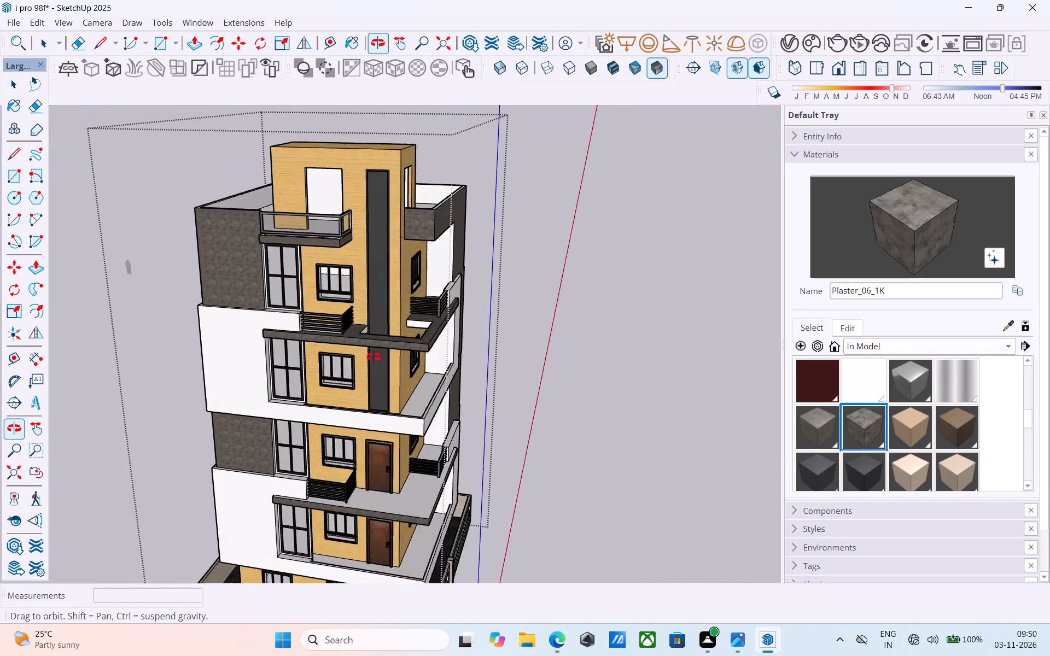
shift+middle_drag(374, 357, 367, 329)
scroll(428, 489, up, 6)
click(411, 466)
middle_drag(407, 472, 357, 231)
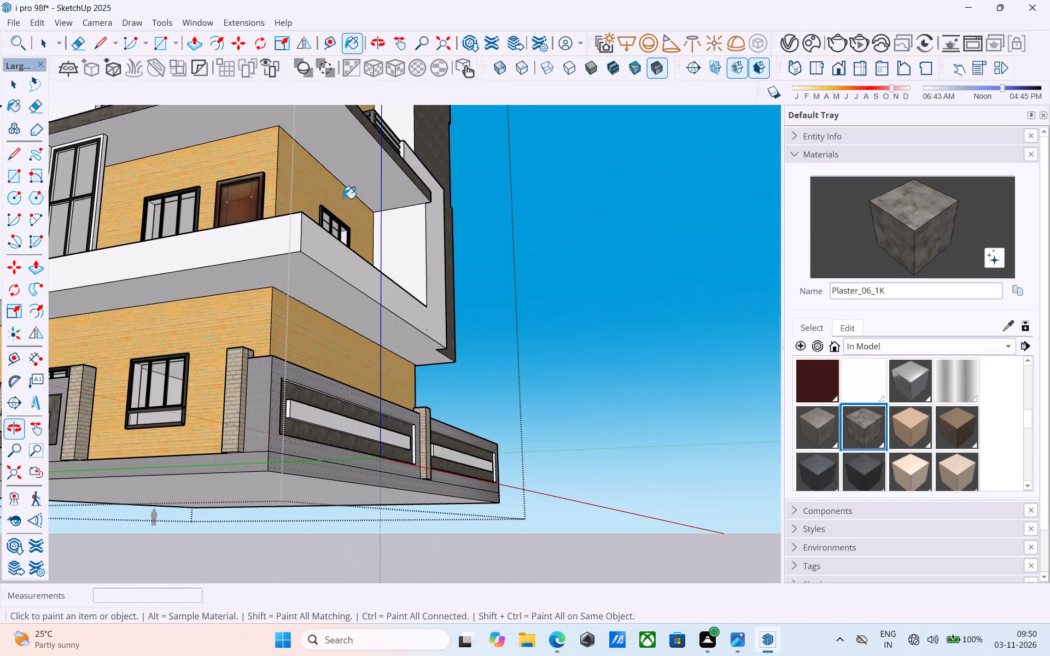
click(347, 142)
Save the model.
scroll(348, 142, down, 5)
shift+middle_drag(350, 163, 399, 368)
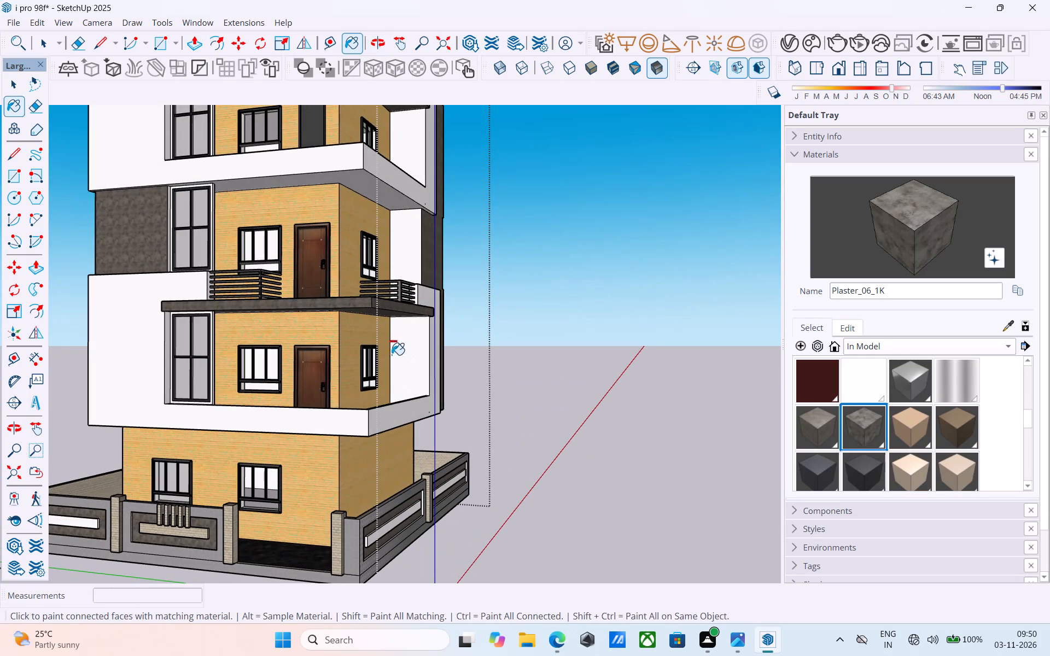
key(ctrl+s)
key(space)
Import the Modern+Gate+1 model from the Downloads folder.
scroll(389, 348, down, 7)
middle_drag(389, 347, 387, 449)
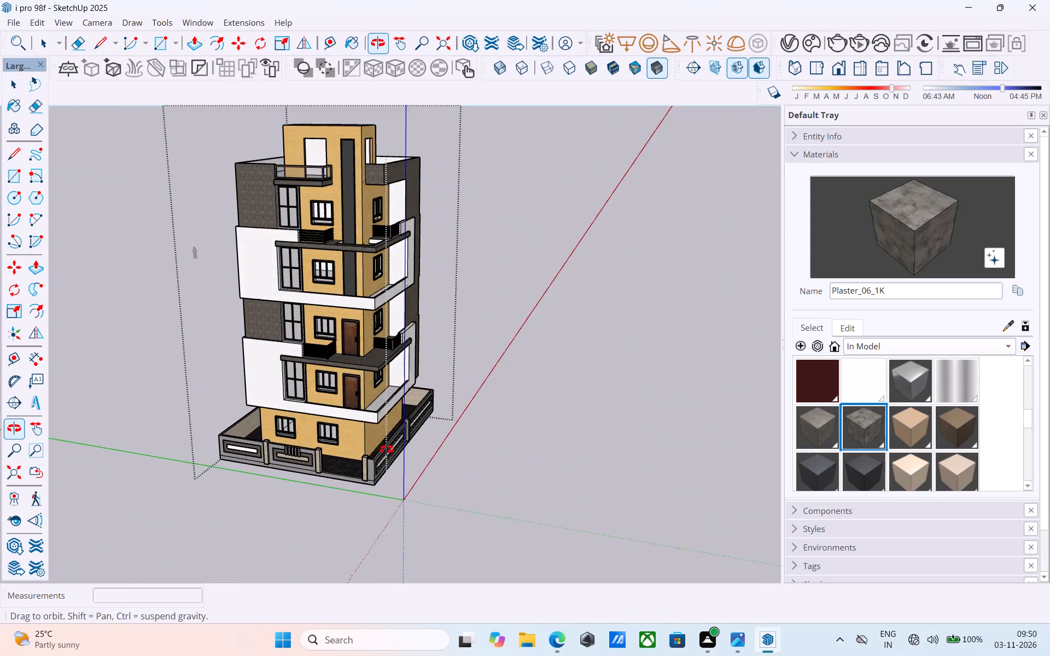
middle_drag(387, 449, 415, 501)
scroll(388, 468, down, 3)
middle_drag(382, 488, 371, 470)
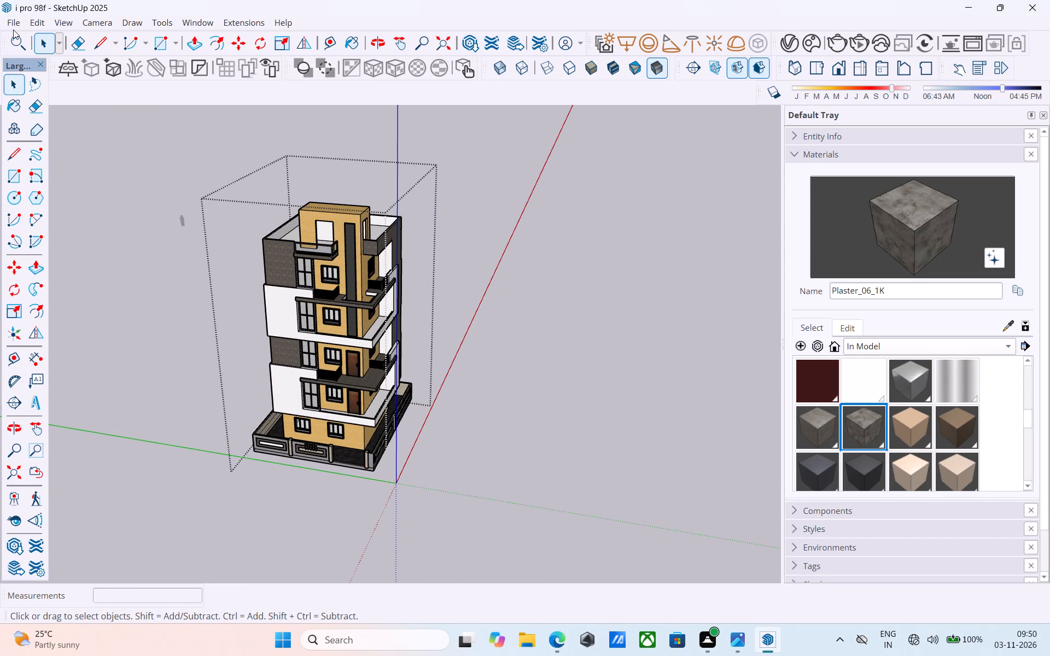
click(13, 30)
click(37, 210)
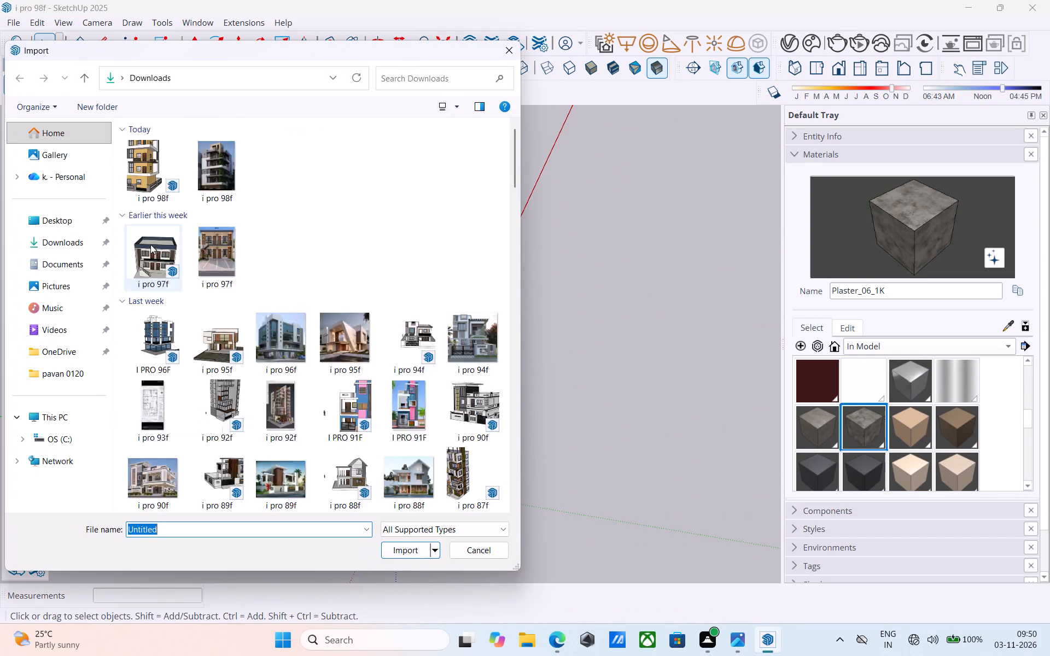
scroll(155, 250, down, 6)
scroll(300, 335, down, 5)
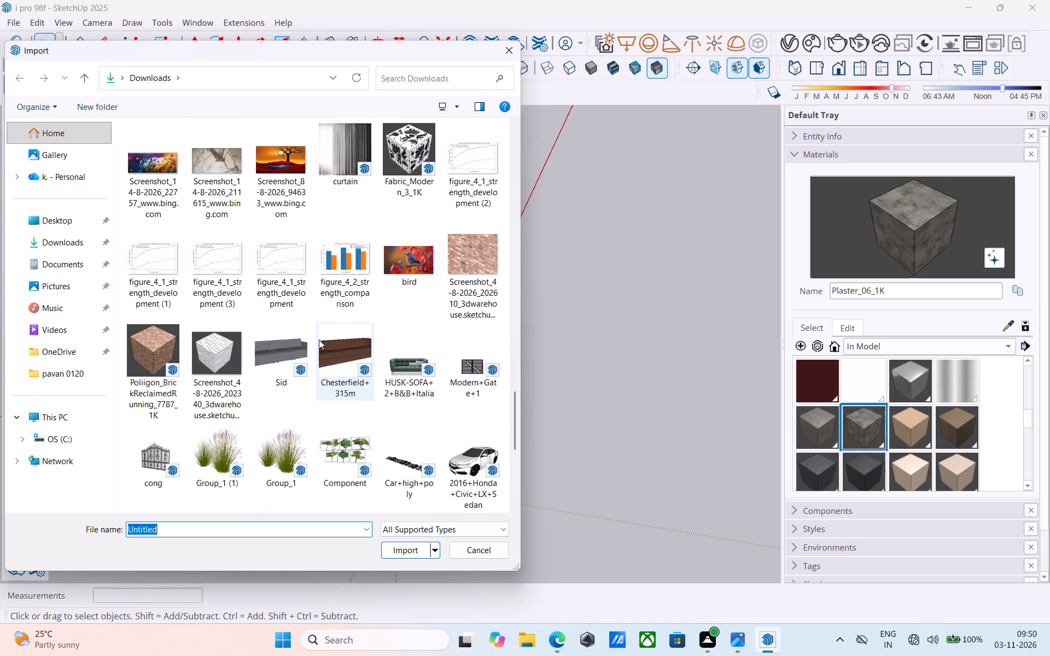
scroll(332, 343, up, 1)
scroll(332, 343, down, 2)
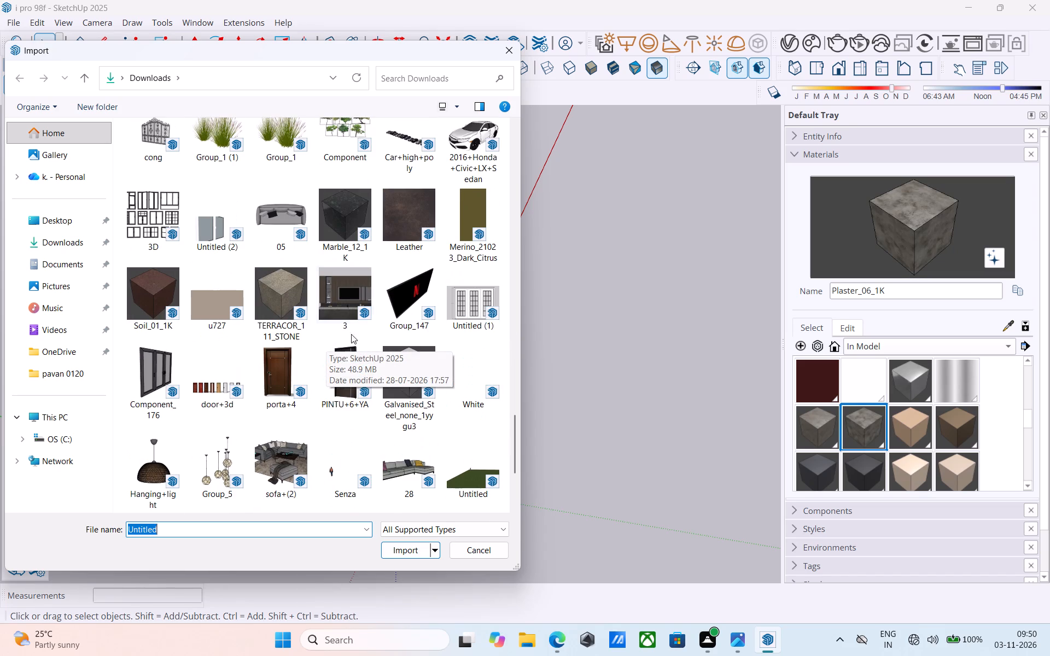
scroll(313, 382, down, 2)
scroll(294, 344, up, 1)
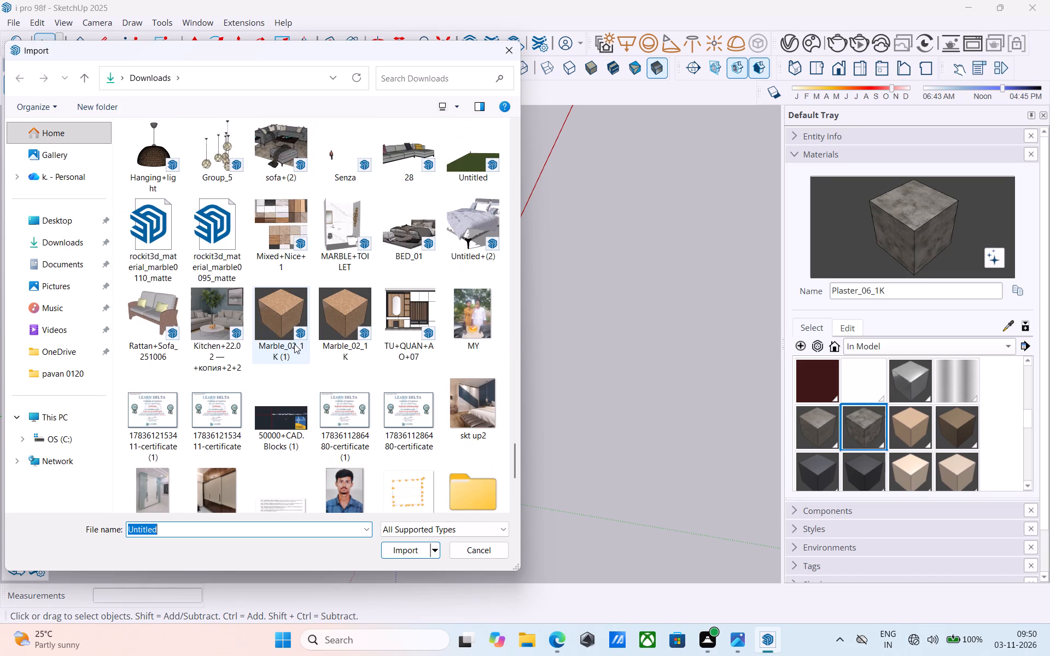
scroll(283, 294, up, 1)
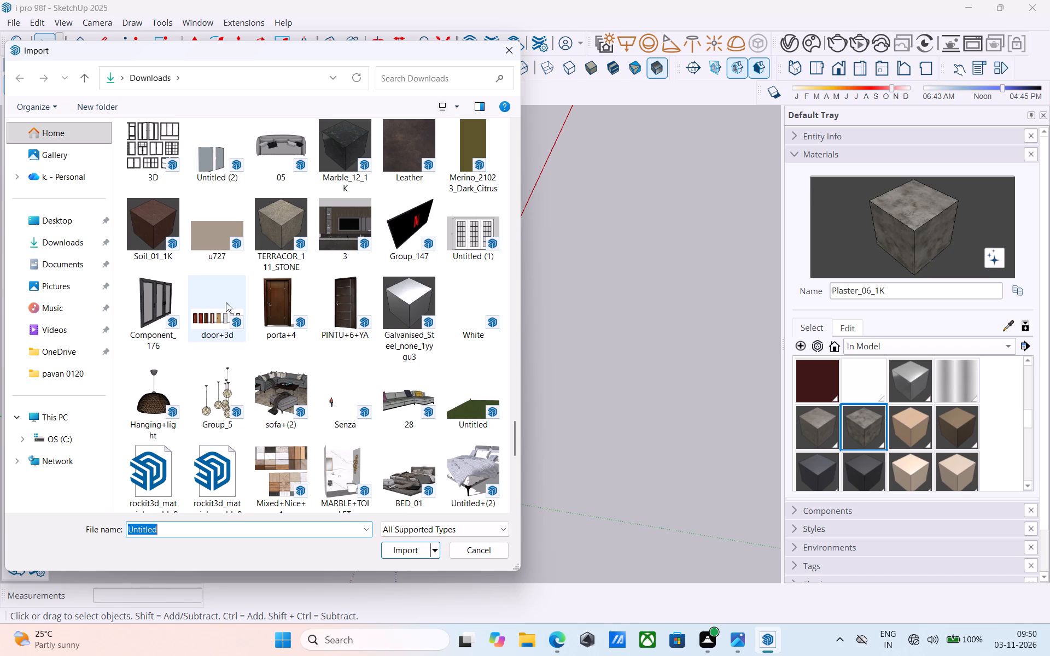
scroll(220, 207, down, 1)
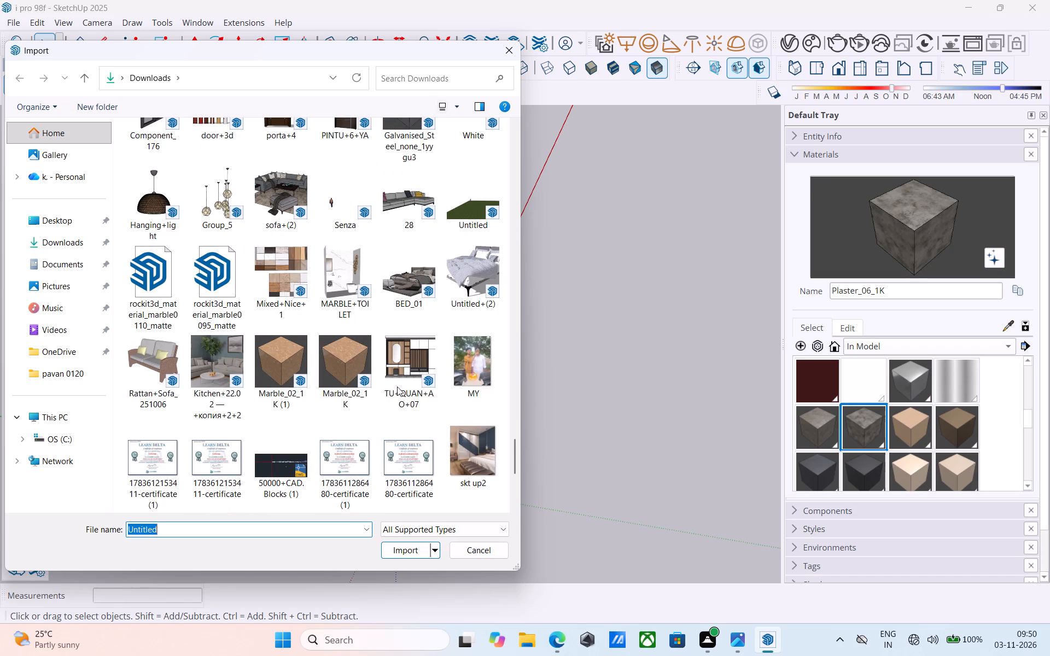
scroll(389, 239, up, 1)
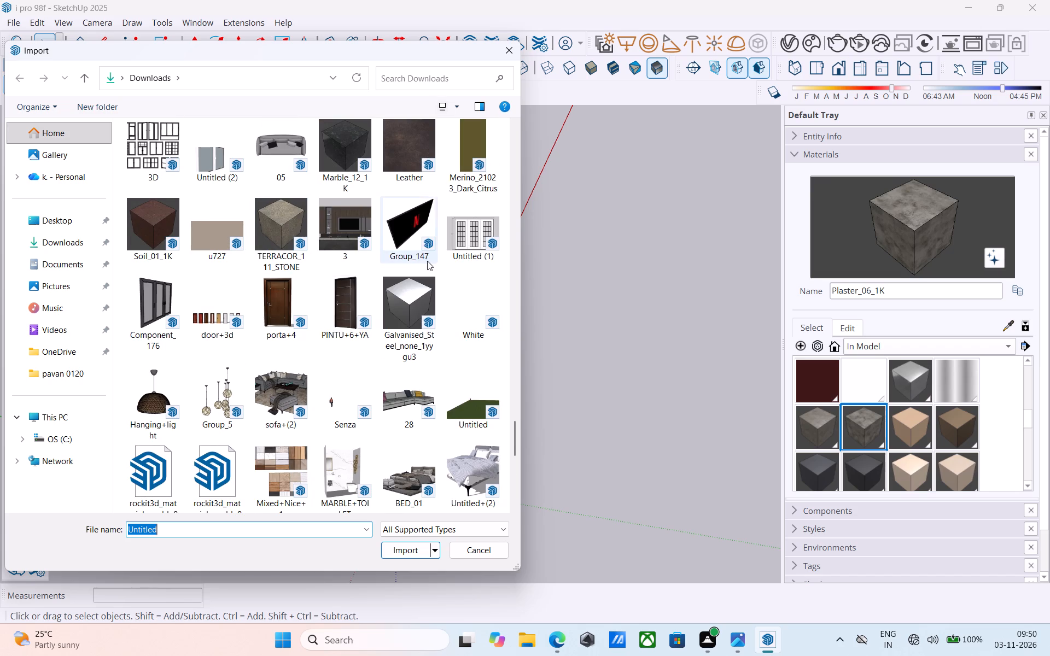
scroll(428, 260, up, 1)
scroll(339, 261, up, 1)
scroll(374, 280, down, 1)
click(472, 298)
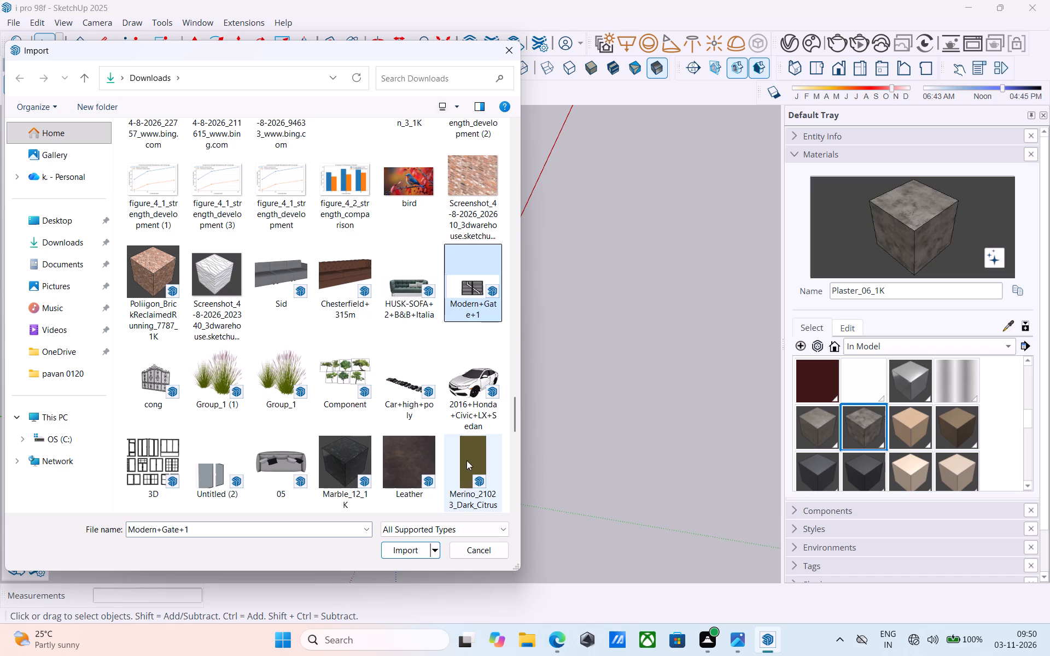
click(400, 555)
Place the imported gate on the open ground in front of the building's boundary wall.
scroll(446, 325, down, 6)
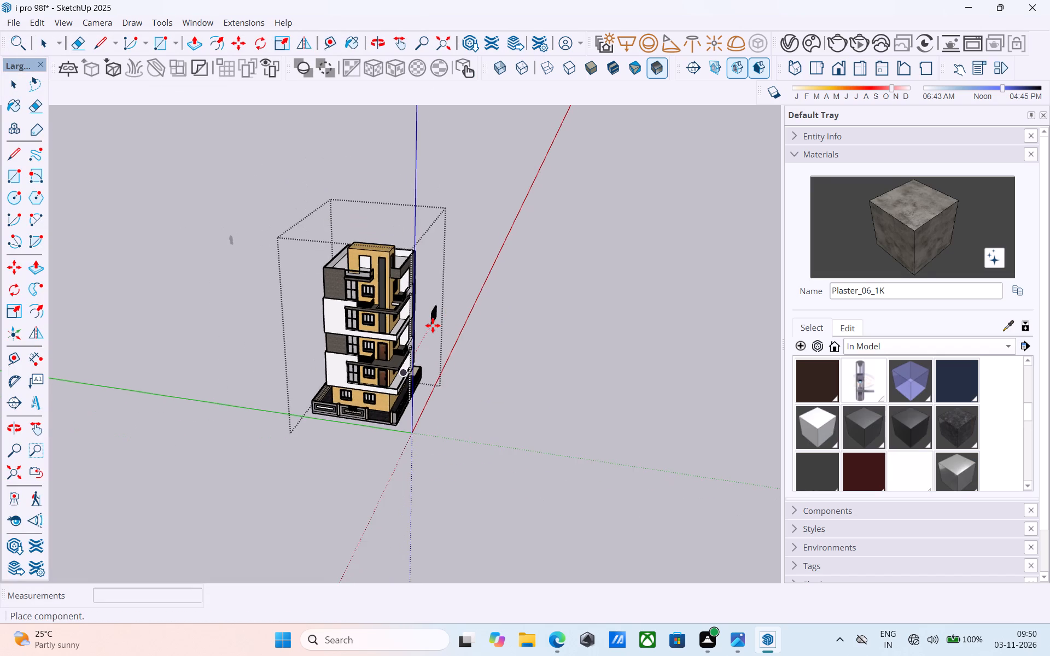
scroll(433, 325, down, 5)
middle_drag(359, 304, 393, 365)
scroll(466, 473, up, 18)
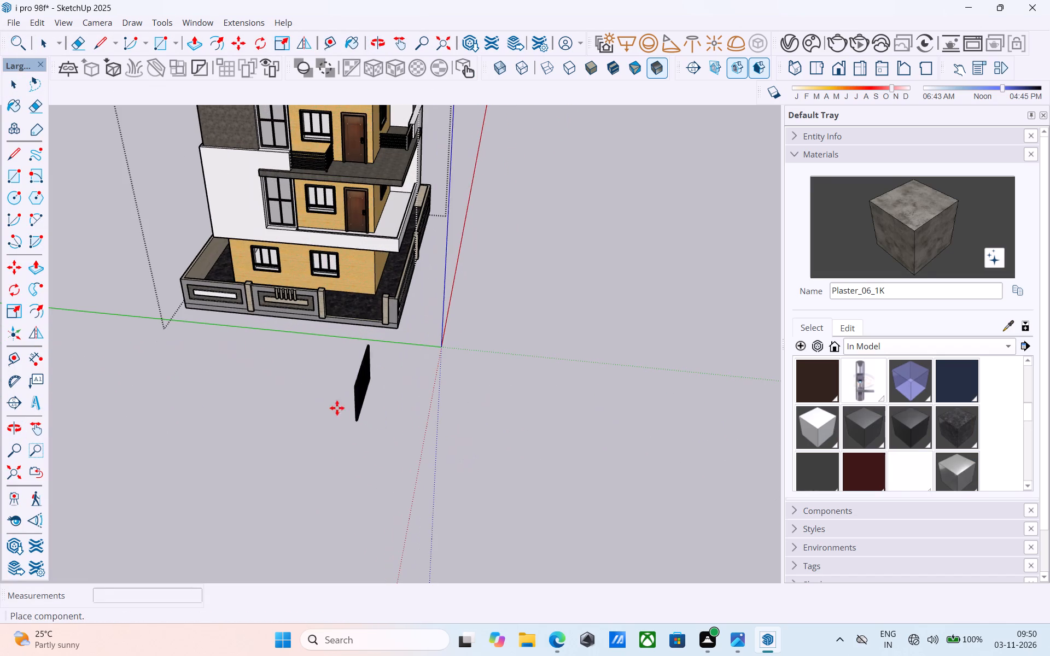
click(325, 402)
Rotate the gate 90 degrees about the vertical axis, parallel to the front boundary wall.
middle_drag(324, 407, 418, 438)
scroll(394, 462, up, 4)
middle_drag(392, 464, 372, 456)
key(q)
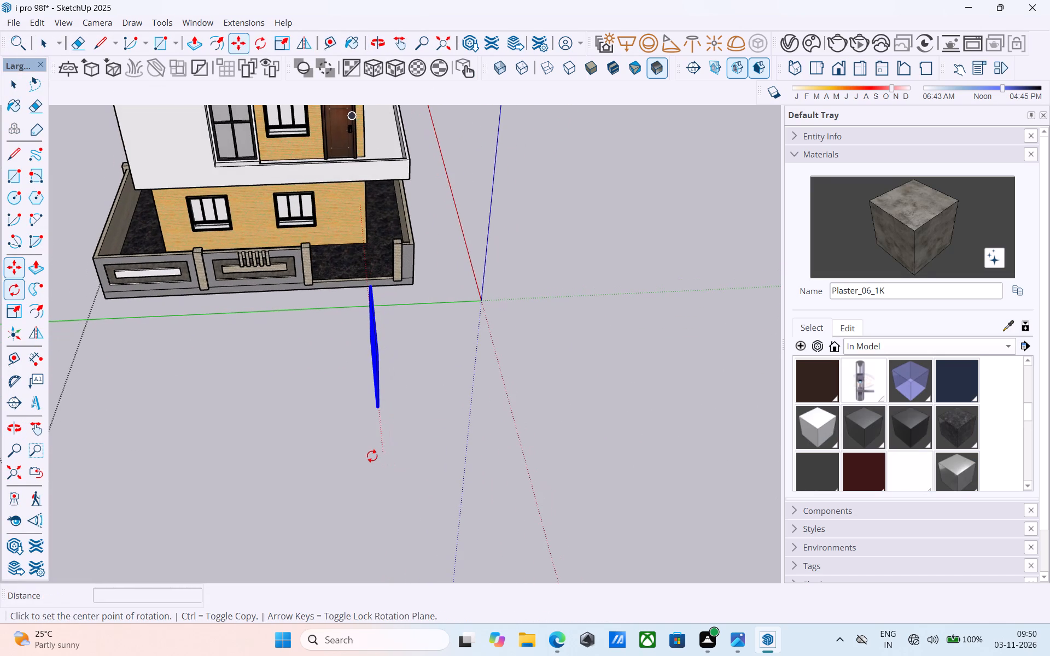
click(372, 455)
click(418, 448)
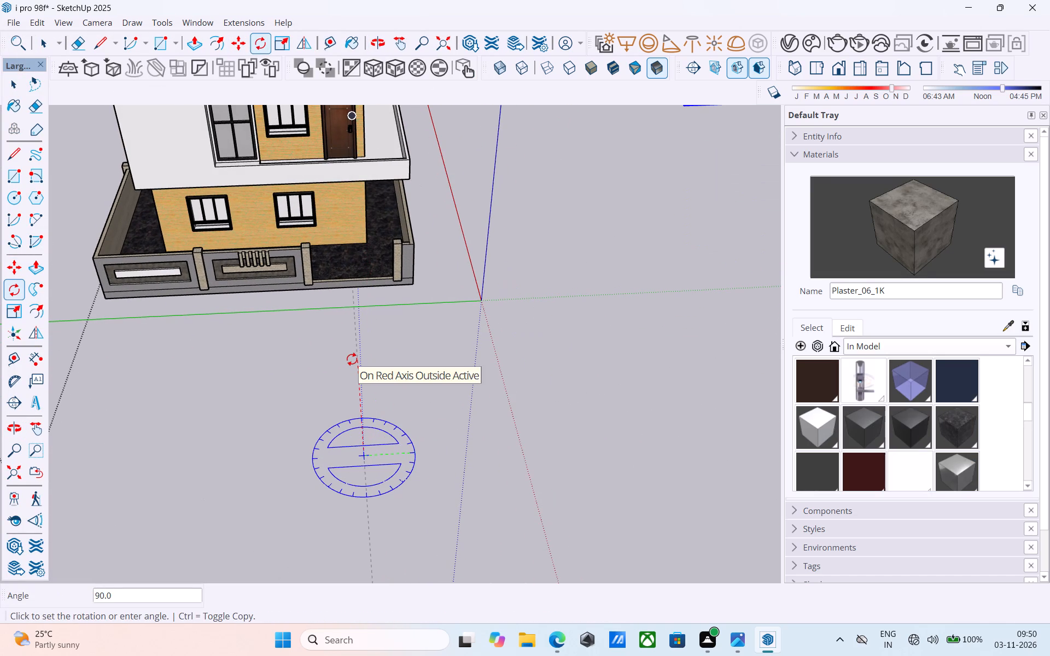
click(357, 362)
Move the gate by its upper corner to the corner pillar at the front entrance opening.
scroll(316, 406, down, 11)
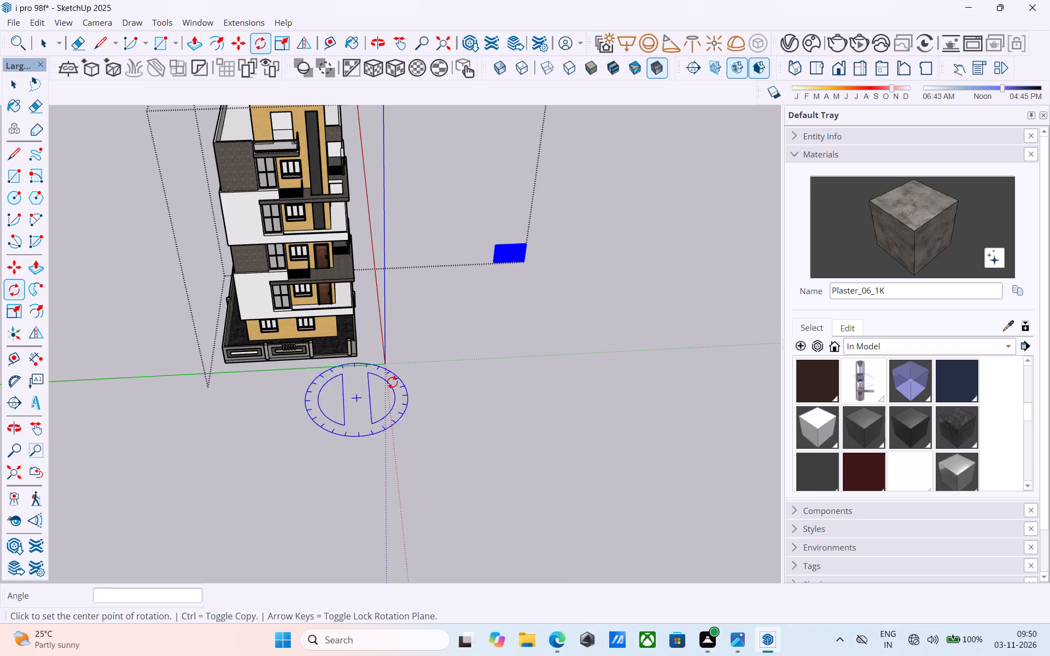
scroll(520, 255, up, 5)
key(m)
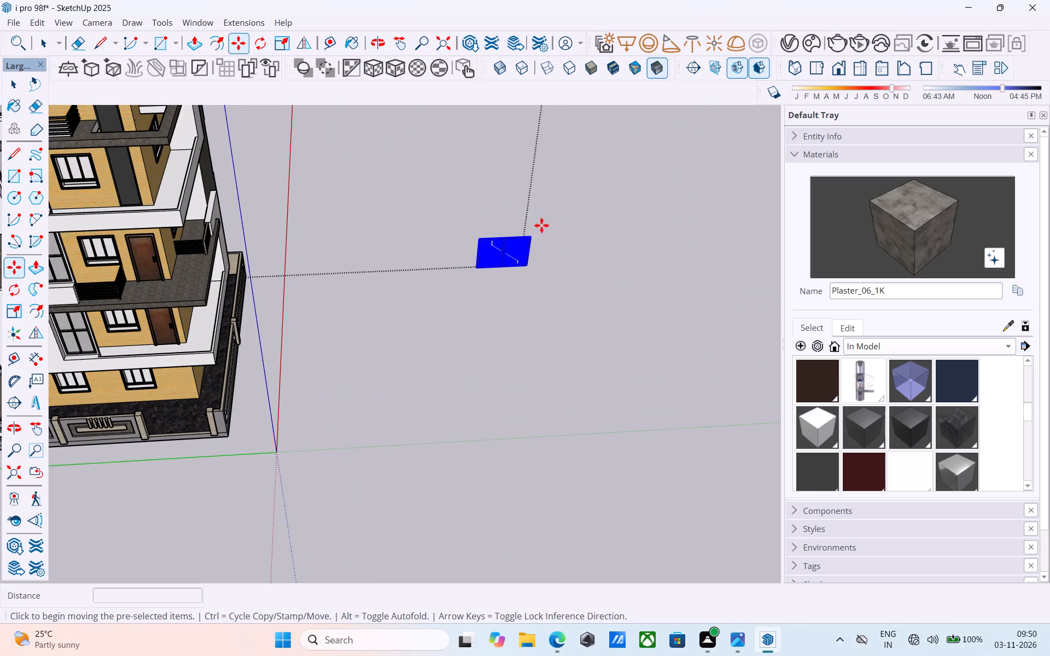
click(536, 233)
scroll(205, 424, up, 10)
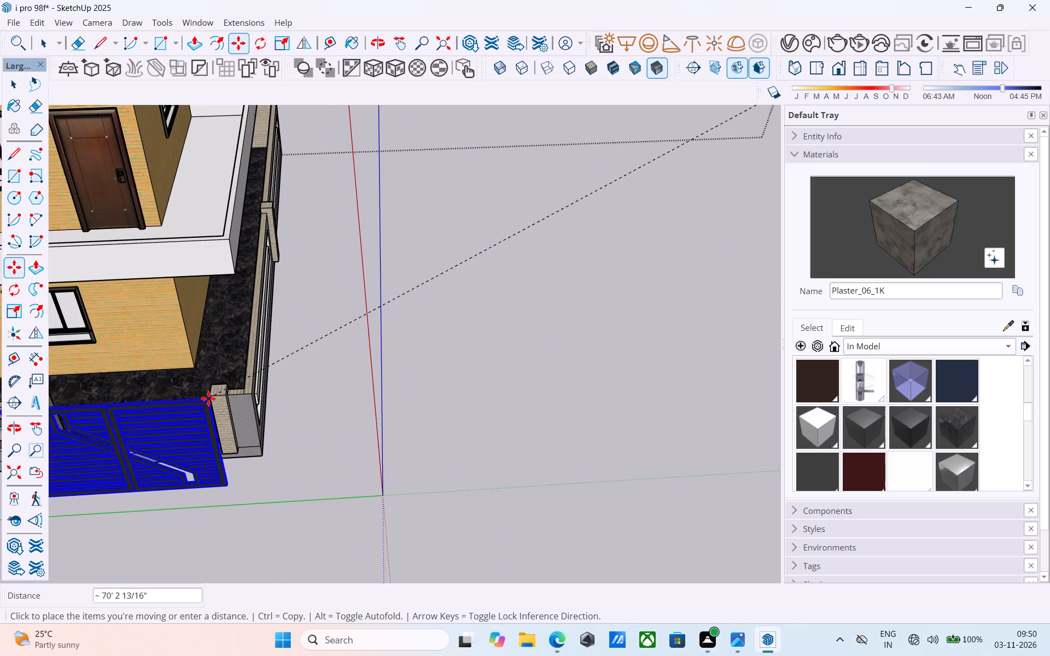
click(211, 393)
Move the gate by its bottom corner onto the base of the corner pillar, seating it in the entrance opening.
middle_drag(266, 428, 160, 388)
scroll(269, 419, down, 4)
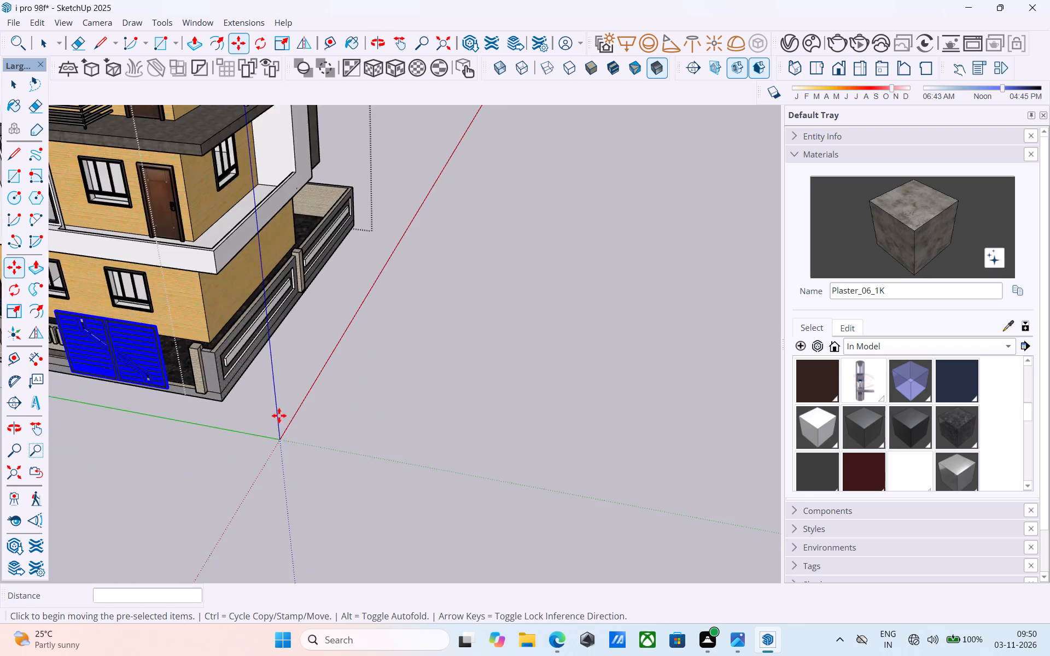
scroll(279, 415, down, 8)
shift+middle_drag(281, 408, 345, 454)
scroll(340, 449, up, 18)
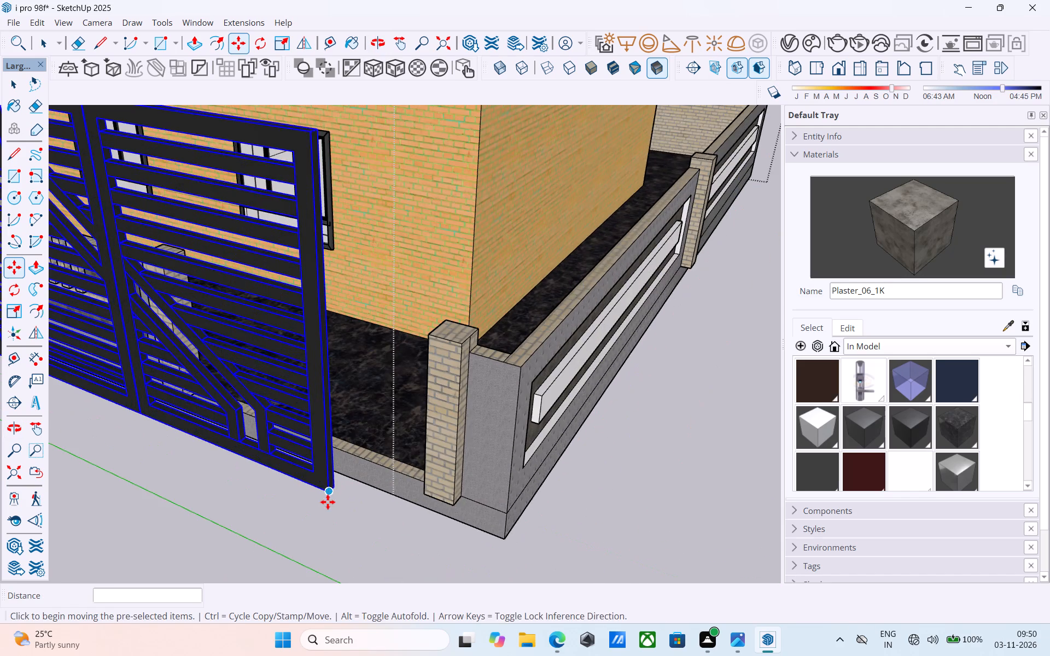
scroll(347, 493, up, 5)
click(311, 476)
scroll(448, 511, up, 11)
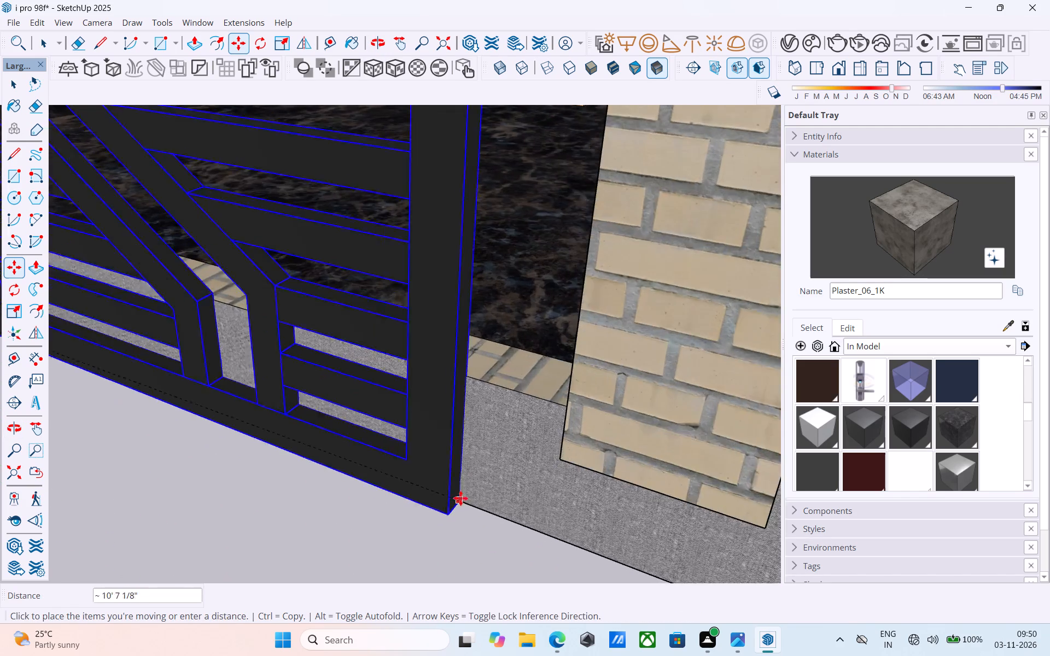
scroll(460, 498, up, 6)
middle_drag(488, 475, 562, 568)
scroll(544, 579, up, 1)
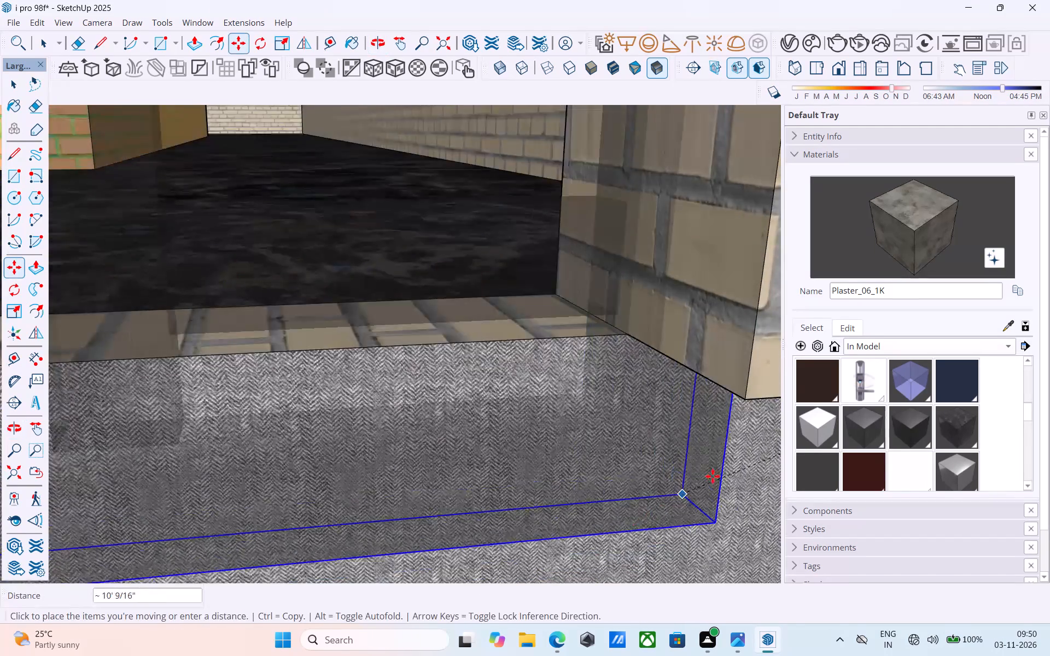
click(623, 333)
scroll(527, 329, down, 14)
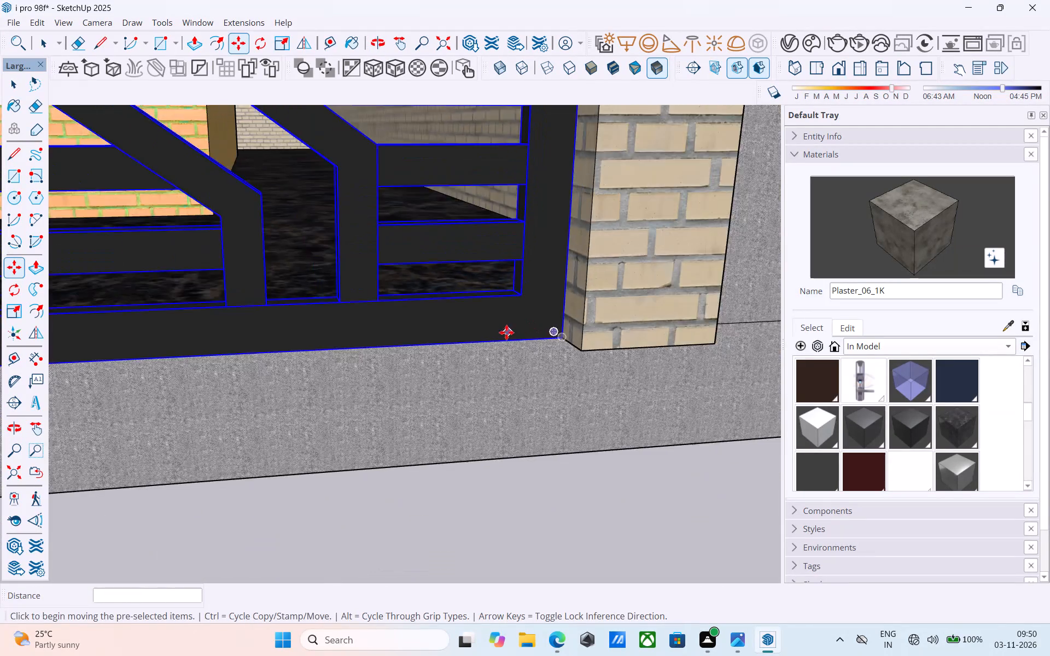
key(space)
Extend the brick pillar between the gate and the decorated front wall panel down 1' to the wall's base with Push/Pull.
scroll(506, 332, down, 20)
scroll(506, 332, down, 1)
click(643, 302)
scroll(493, 358, up, 6)
click(492, 347)
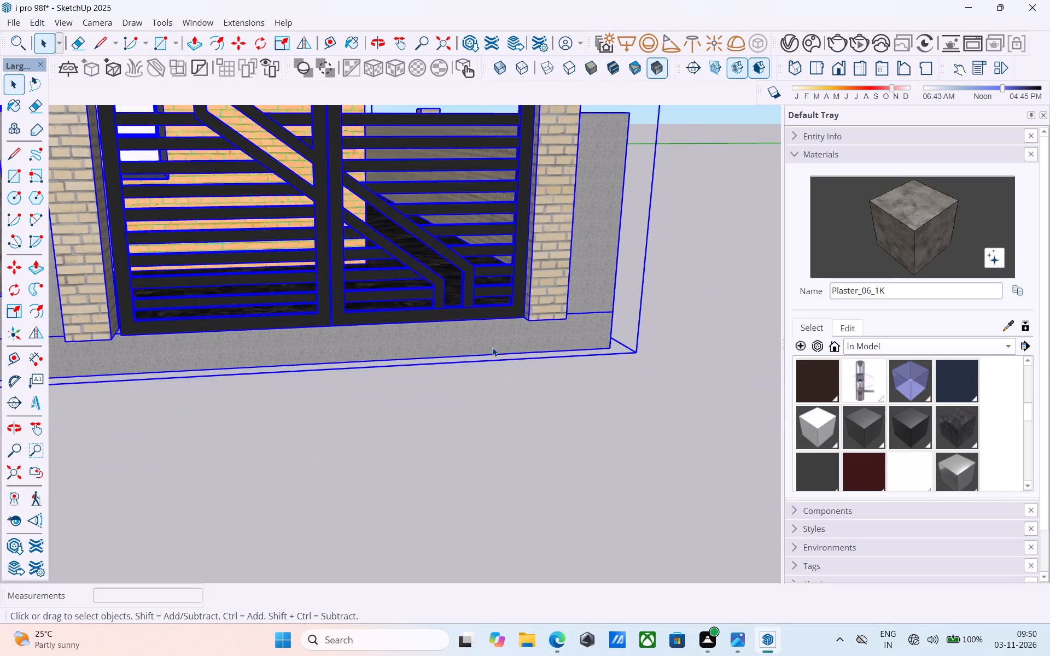
scroll(492, 346, down, 6)
middle_drag(530, 356, 713, 284)
scroll(301, 396, up, 7)
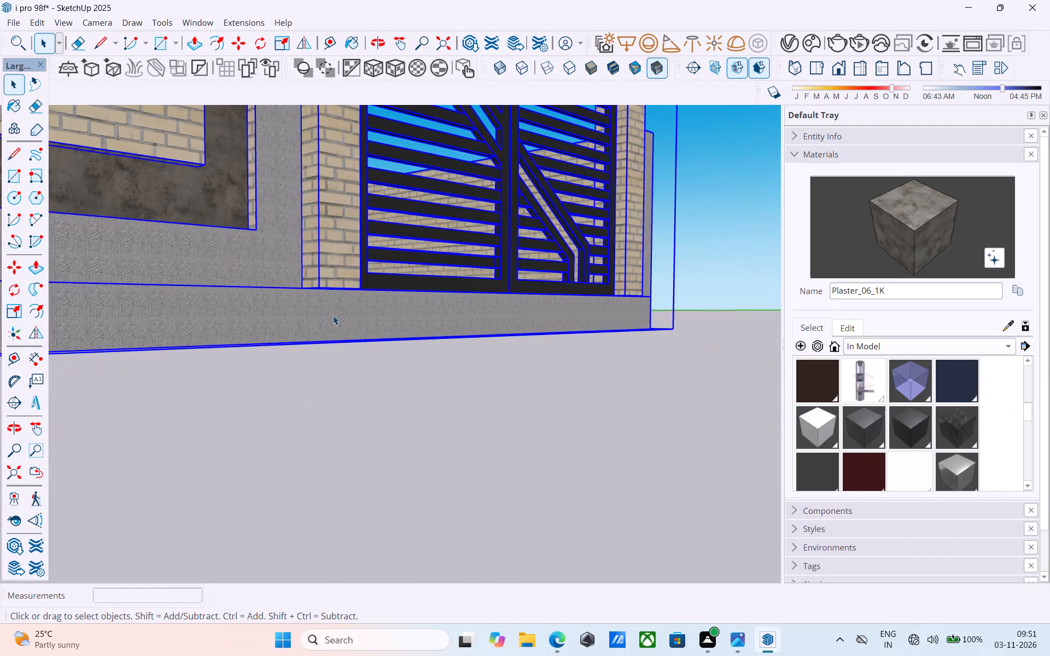
scroll(333, 315, up, 10)
double_click(328, 295)
click(318, 271)
scroll(316, 267, up, 8)
click(313, 267)
middle_drag(315, 263, 312, 248)
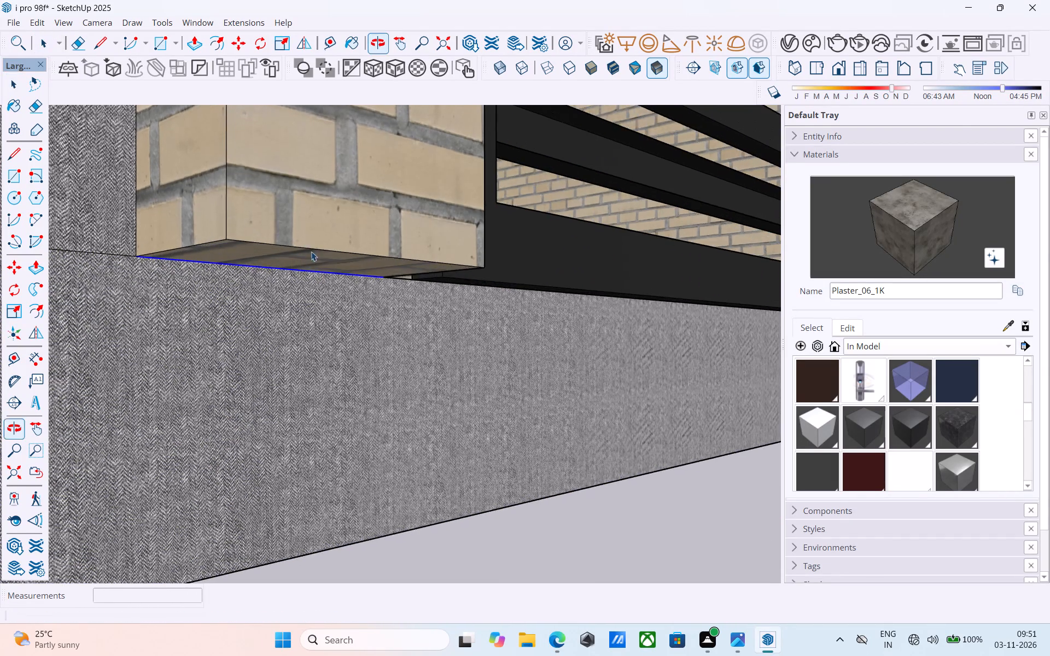
scroll(306, 264, up, 4)
click(307, 257)
key(p)
click(307, 257)
scroll(311, 262, down, 10)
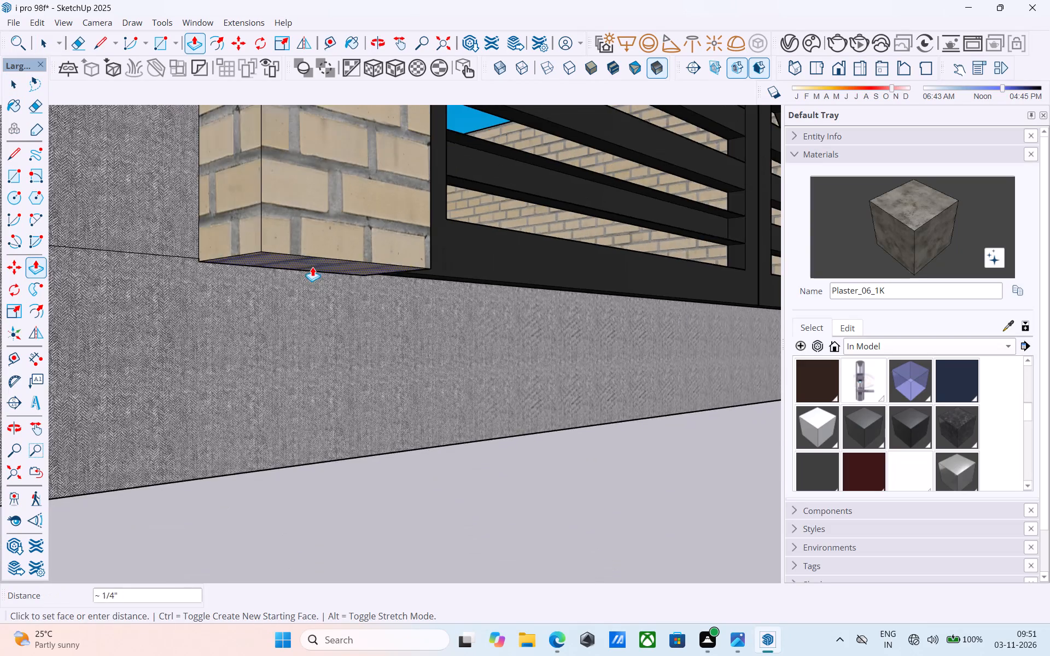
scroll(312, 267, down, 5)
click(153, 414)
scroll(240, 406, down, 12)
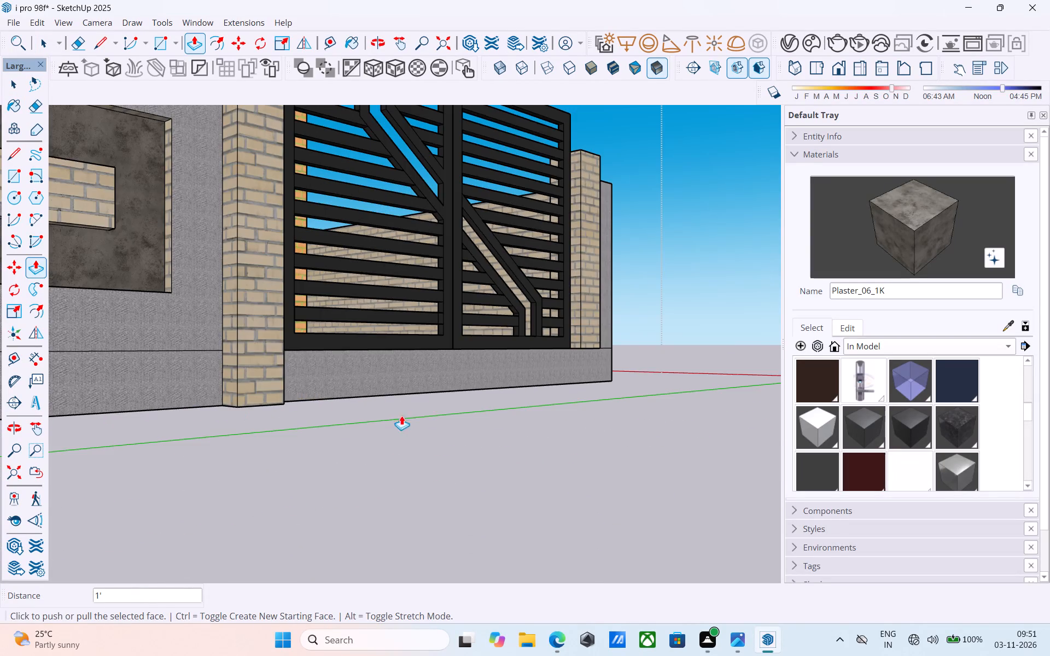
Extend the brick pillar on the gate's corner side down to the boundary wall's bottom edge with Push/Pull.
scroll(178, 405, down, 4)
middle_drag(546, 368, 522, 339)
scroll(510, 341, up, 12)
key(space)
middle_drag(490, 367, 472, 316)
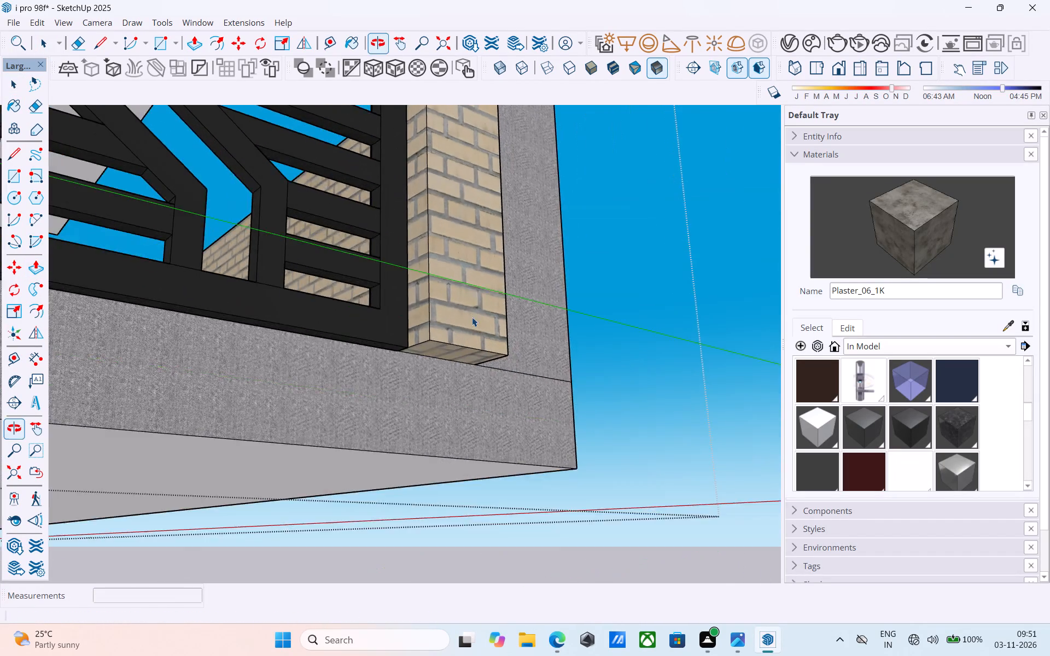
scroll(471, 355, up, 5)
click(473, 353)
scroll(473, 353, down, 6)
key(p)
click(473, 352)
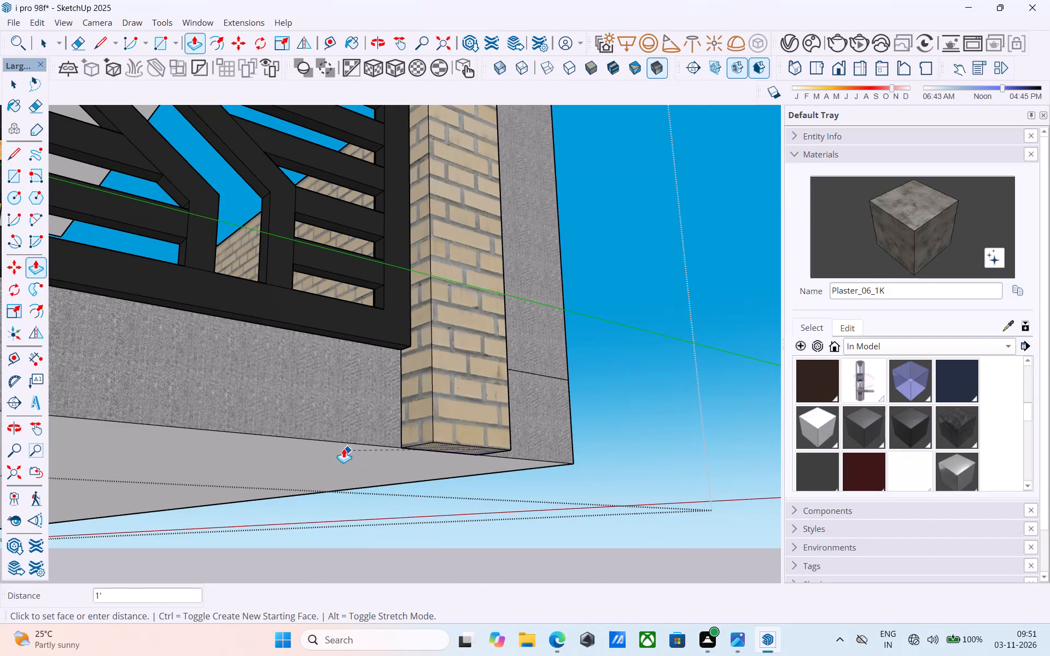
click(322, 436)
scroll(400, 438, up, 4)
click(439, 436)
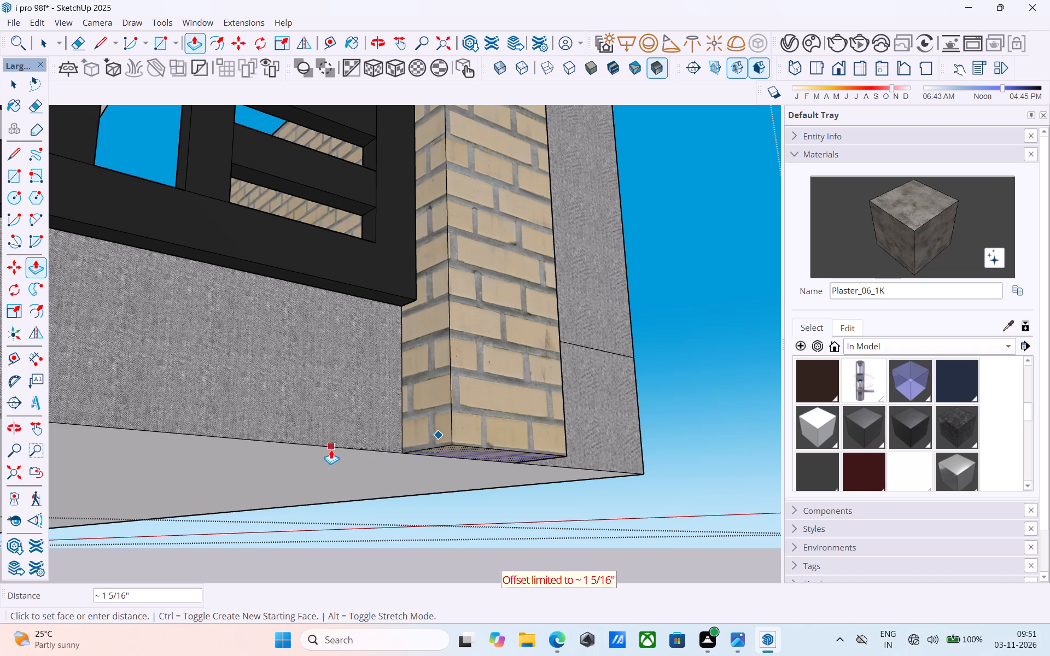
click(331, 449)
scroll(536, 404, down, 13)
key(space)
Examine the fitted gate, the extended pillars and the wall strip beneath the gate from several angles.
middle_drag(533, 403, 349, 464)
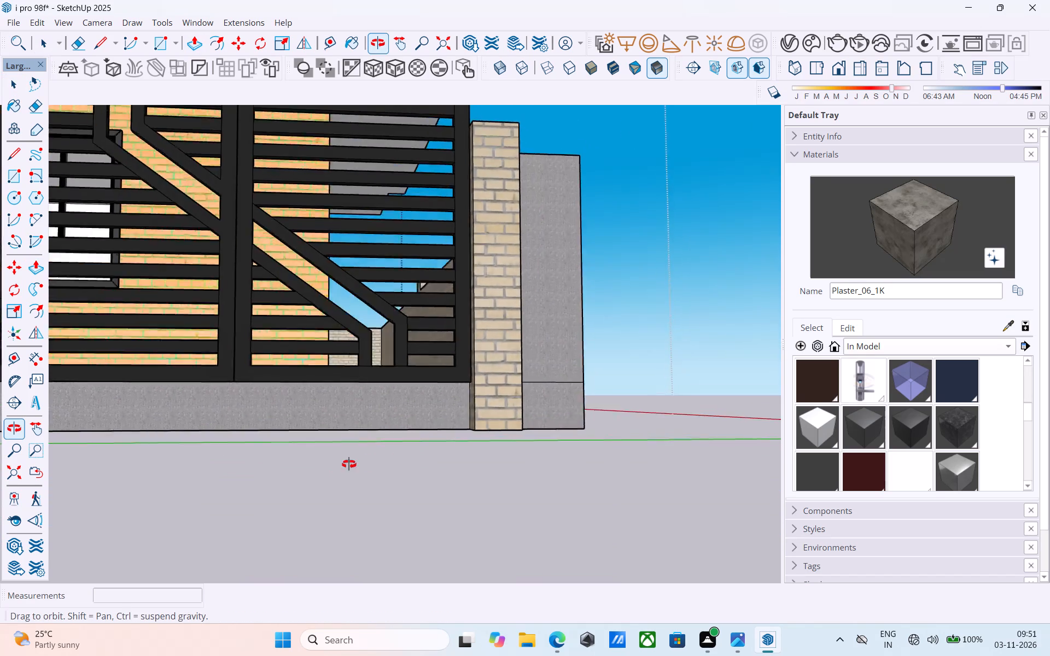
middle_drag(349, 464, 325, 468)
scroll(369, 437, down, 11)
middle_drag(395, 432, 304, 558)
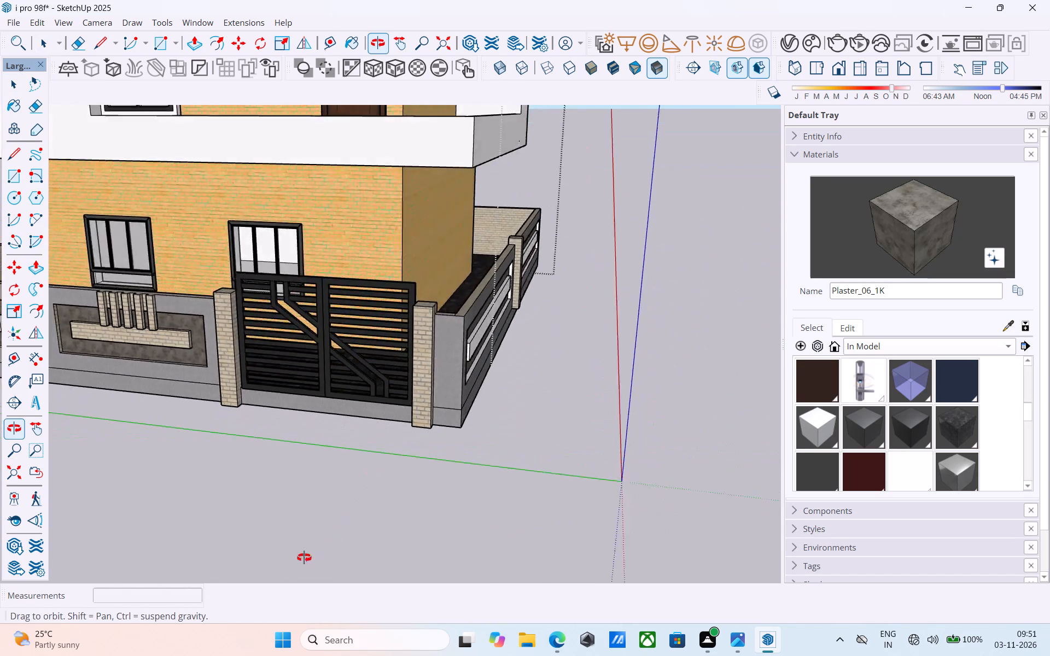
middle_drag(304, 558, 149, 578)
middle_drag(405, 392, 600, 323)
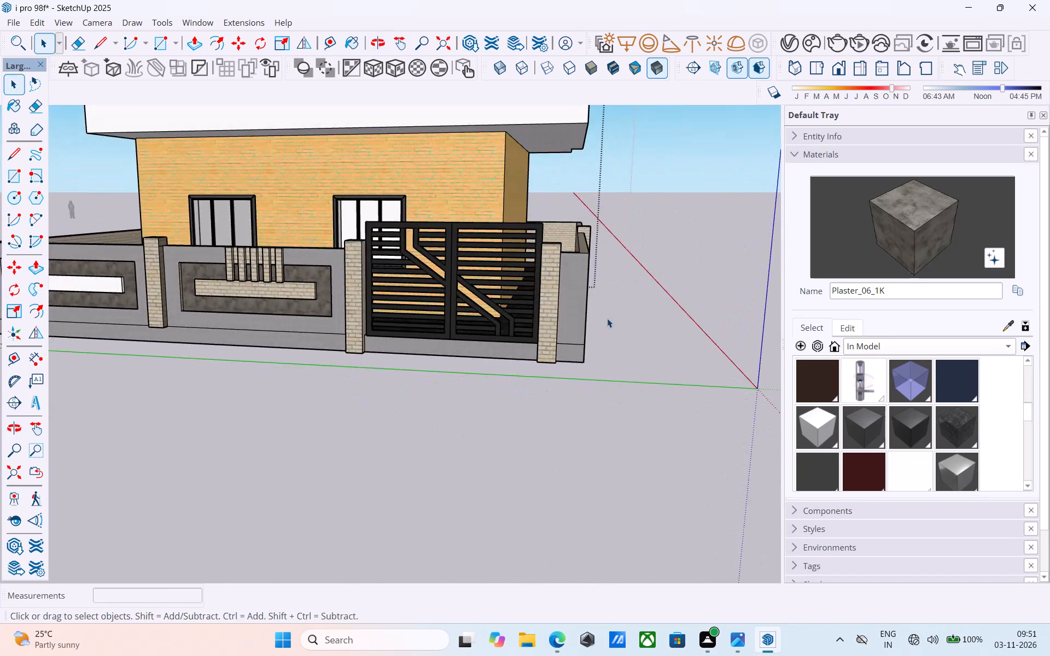
middle_drag(594, 318, 523, 333)
scroll(376, 406, up, 9)
click(231, 312)
scroll(234, 318, up, 4)
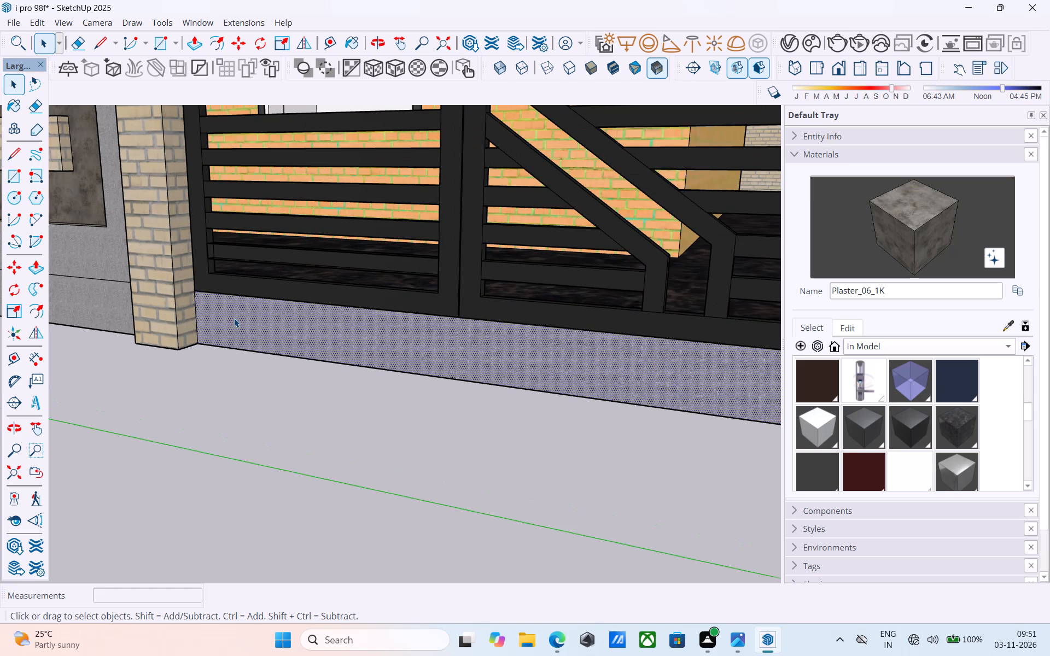
scroll(295, 339, down, 4)
middle_drag(293, 341, 202, 376)
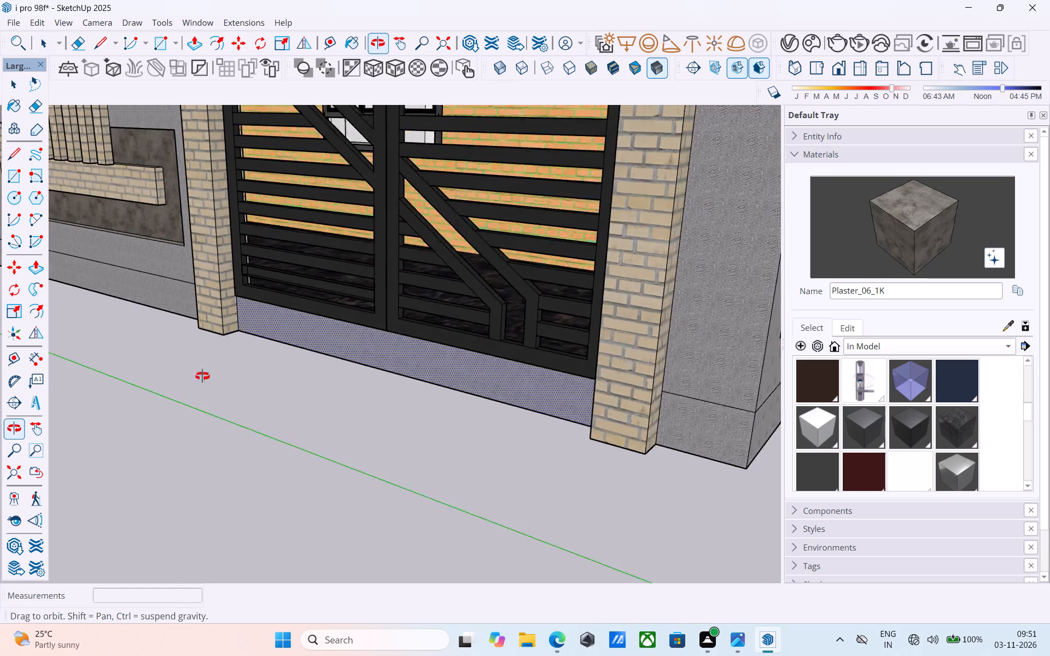
middle_drag(202, 376, 69, 465)
middle_drag(374, 385, 705, 394)
scroll(618, 334, down, 6)
shift+scroll(593, 323, down, 2)
shift+middle_drag(591, 332, 666, 233)
scroll(603, 262, down, 6)
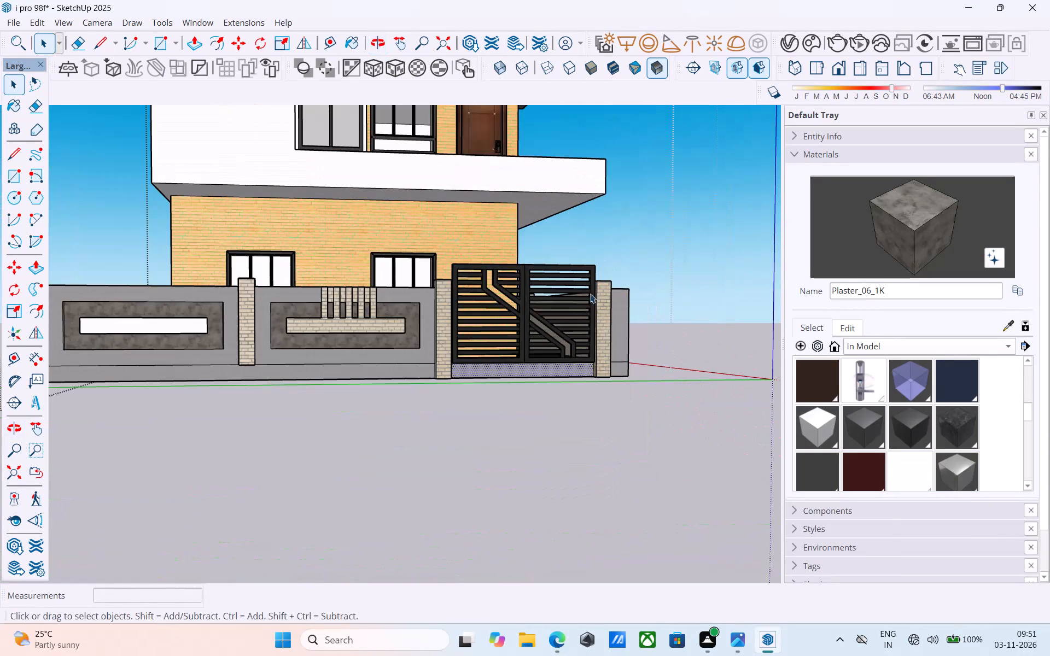
Save the model under its existing name.
key(ctrl+s)
click(483, 419)
scroll(483, 419, down, 2)
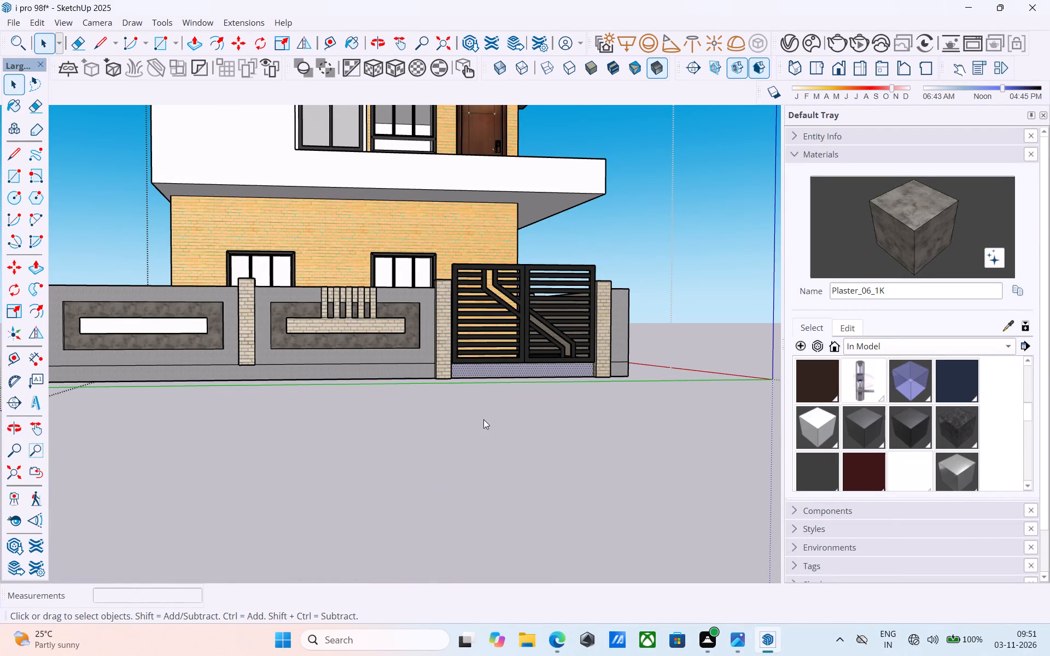
scroll(483, 419, down, 14)
middle_drag(482, 418, 292, 443)
scroll(341, 440, down, 11)
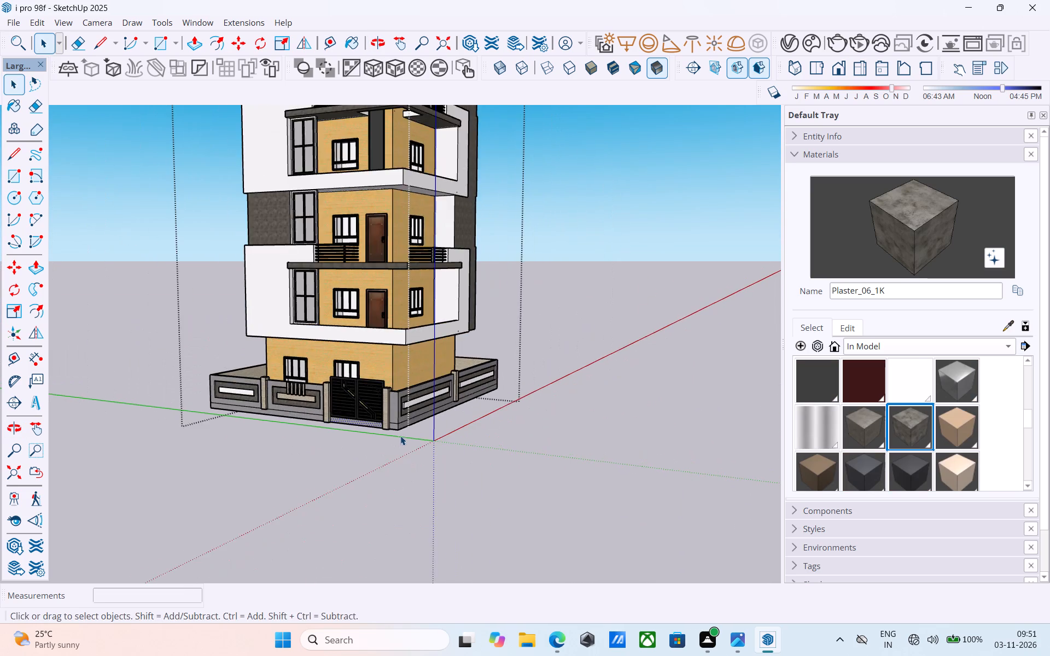
scroll(400, 436, down, 7)
shift+middle_drag(401, 409, 419, 420)
scroll(411, 413, up, 6)
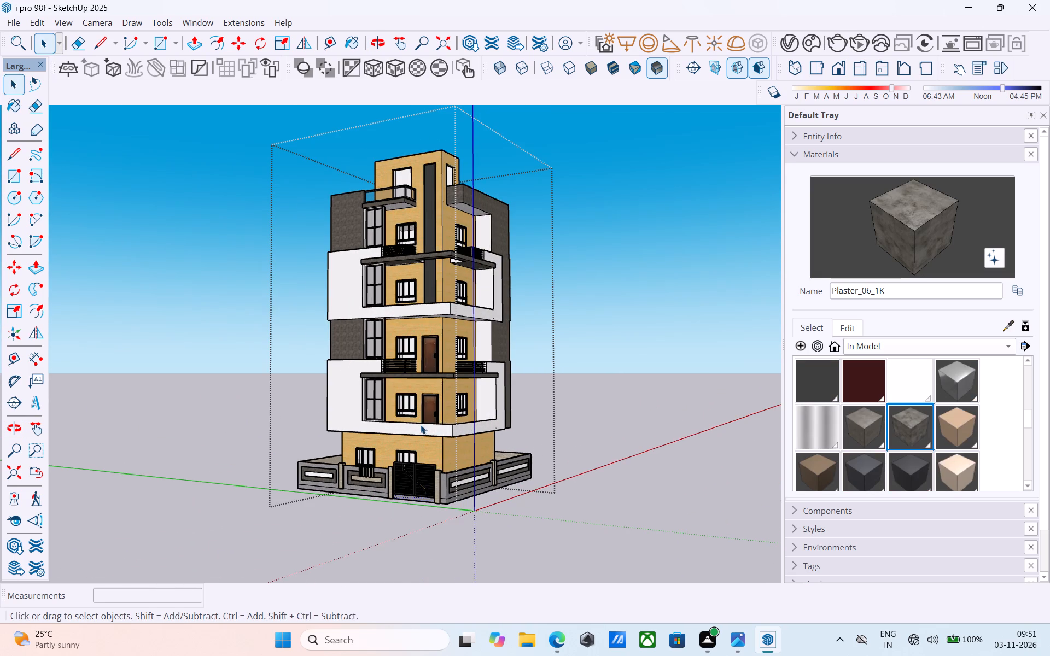
key(ctrl+s)
Examine the whole building's front and side facades, from the boundary wall up to the roof.
scroll(422, 417, up, 5)
middle_drag(423, 417, 406, 426)
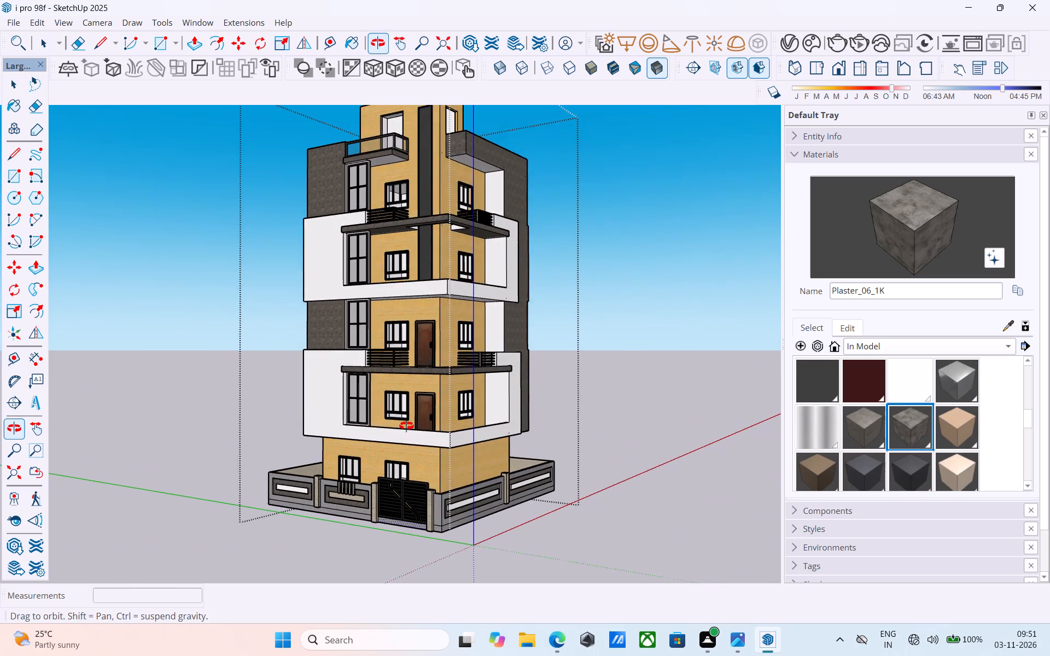
middle_drag(406, 426, 414, 477)
scroll(411, 488, down, 3)
middle_drag(407, 485, 398, 477)
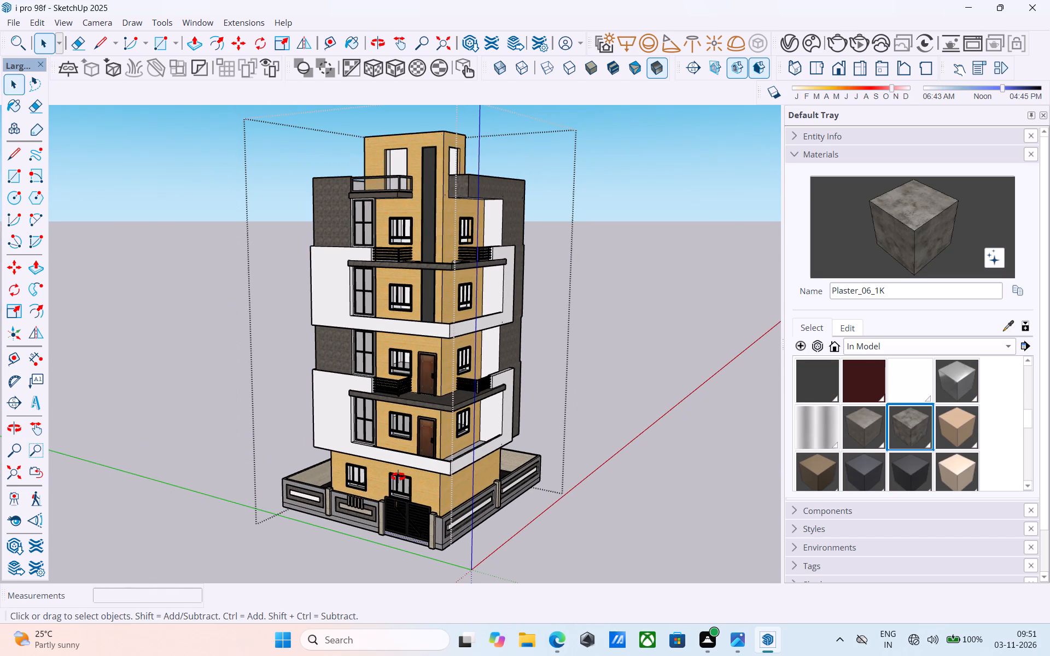
middle_drag(398, 477, 399, 473)
scroll(461, 317, up, 3)
scroll(461, 317, down, 3)
middle_drag(459, 315, 437, 235)
scroll(432, 190, up, 2)
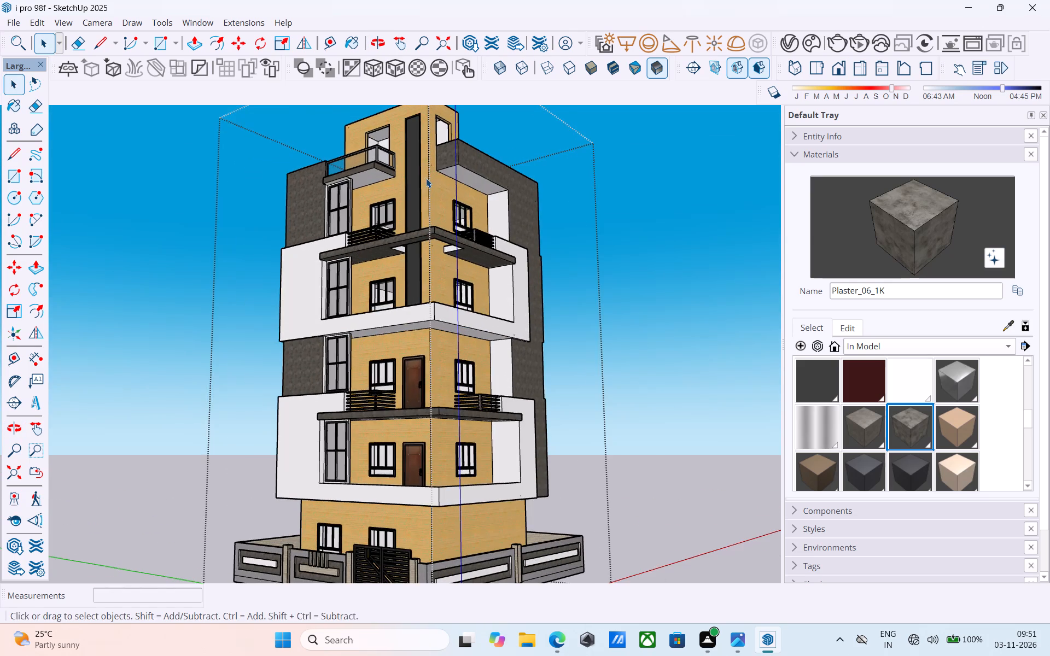
middle_drag(424, 179, 416, 257)
scroll(223, 388, up, 1)
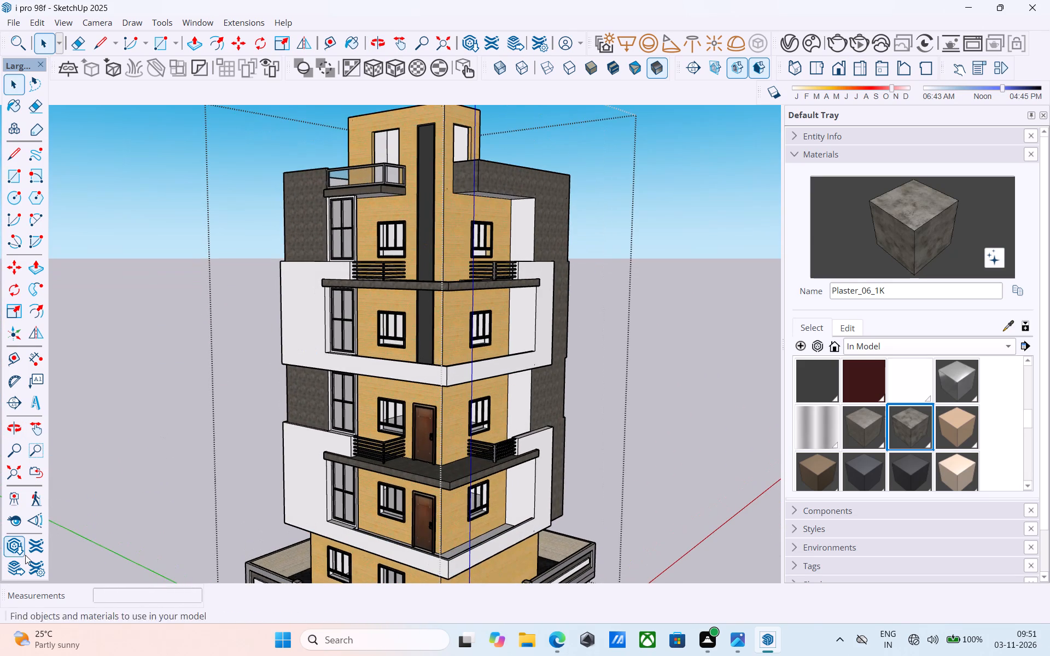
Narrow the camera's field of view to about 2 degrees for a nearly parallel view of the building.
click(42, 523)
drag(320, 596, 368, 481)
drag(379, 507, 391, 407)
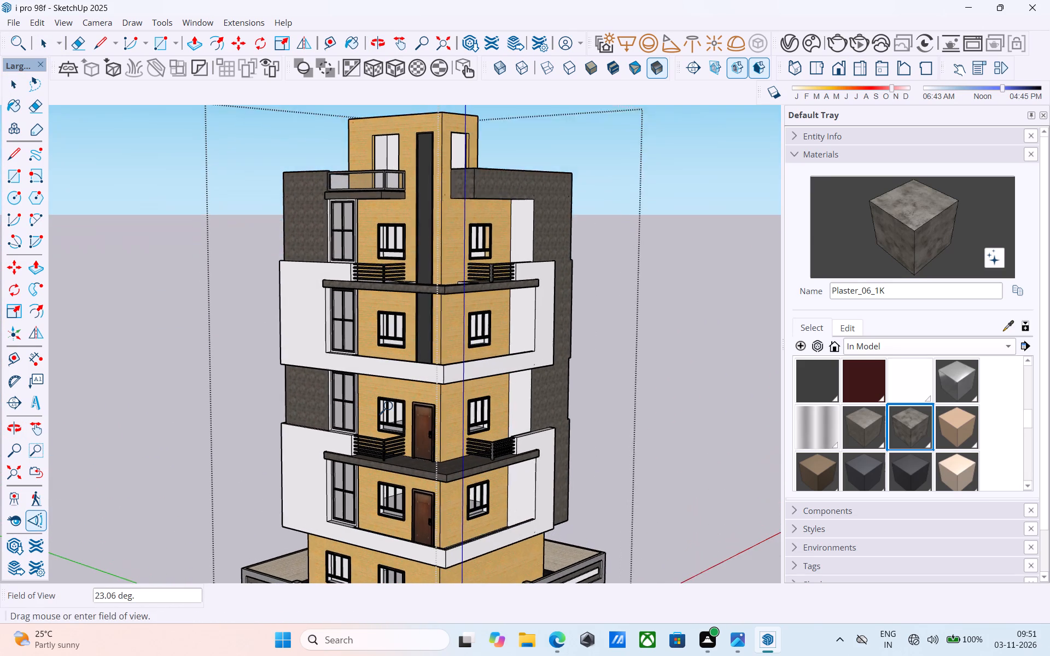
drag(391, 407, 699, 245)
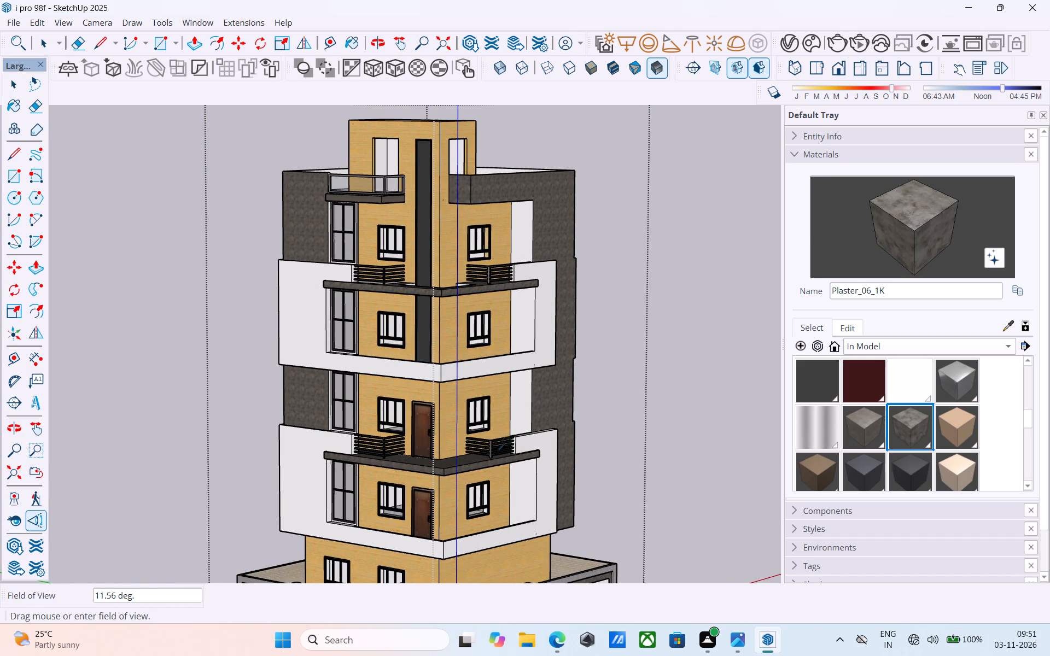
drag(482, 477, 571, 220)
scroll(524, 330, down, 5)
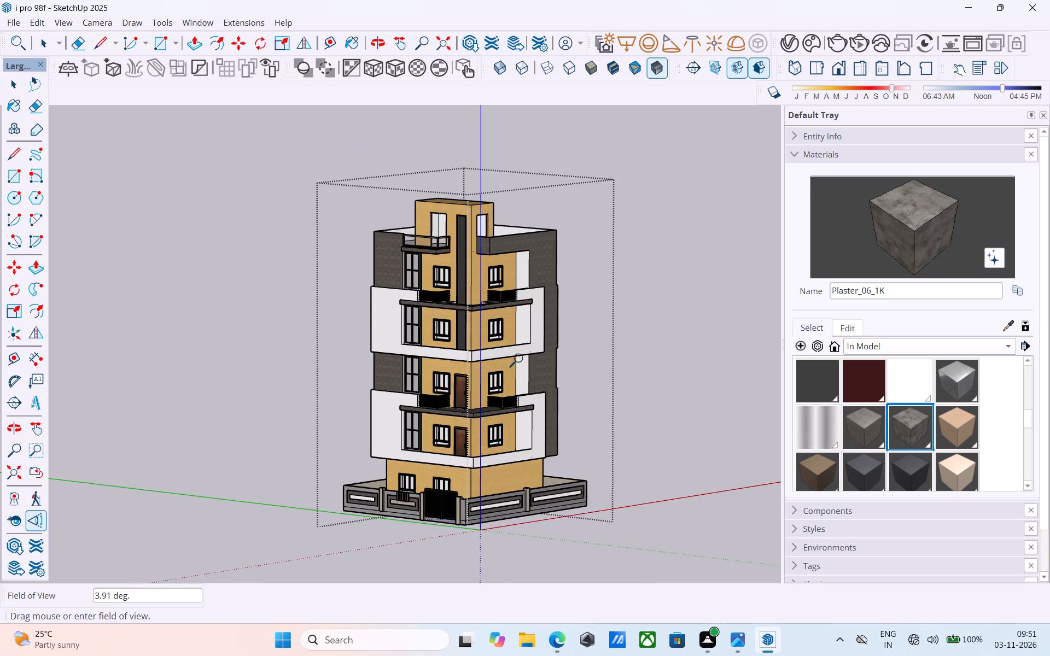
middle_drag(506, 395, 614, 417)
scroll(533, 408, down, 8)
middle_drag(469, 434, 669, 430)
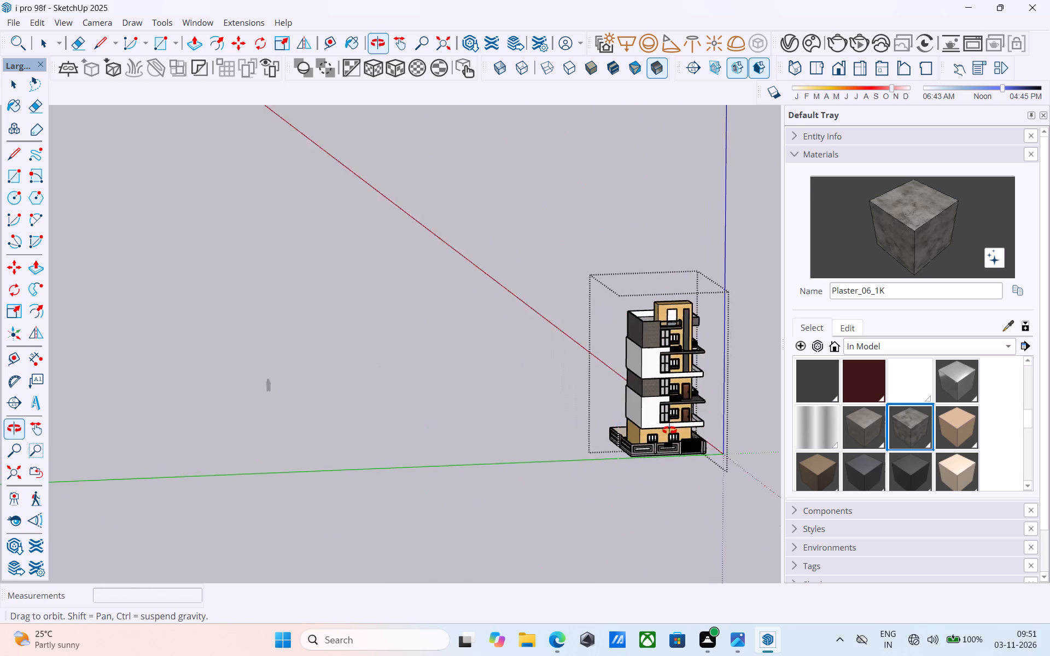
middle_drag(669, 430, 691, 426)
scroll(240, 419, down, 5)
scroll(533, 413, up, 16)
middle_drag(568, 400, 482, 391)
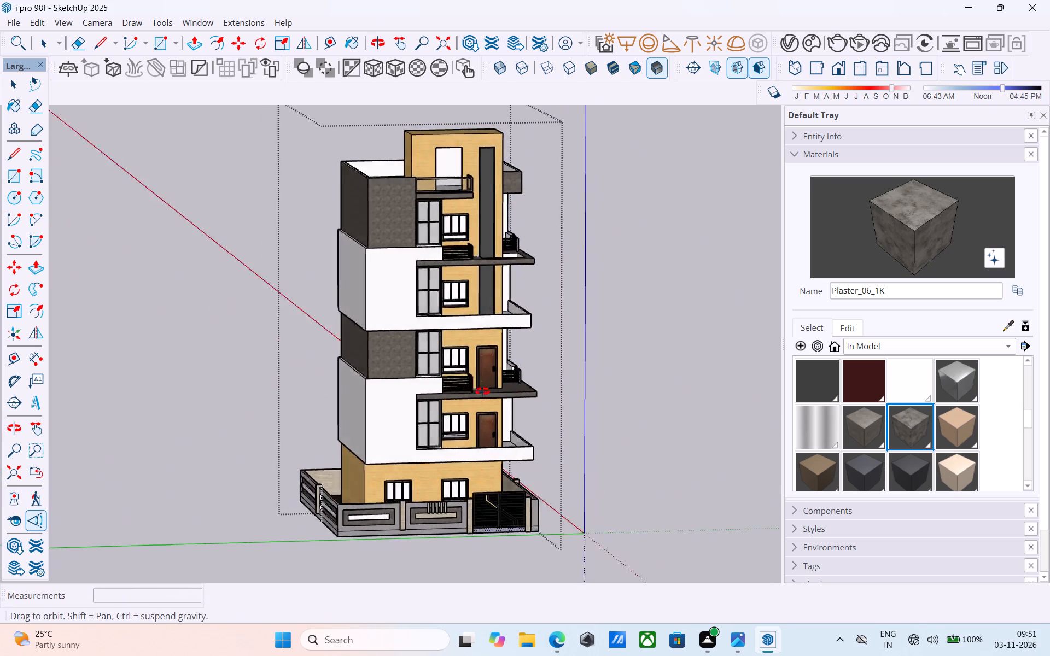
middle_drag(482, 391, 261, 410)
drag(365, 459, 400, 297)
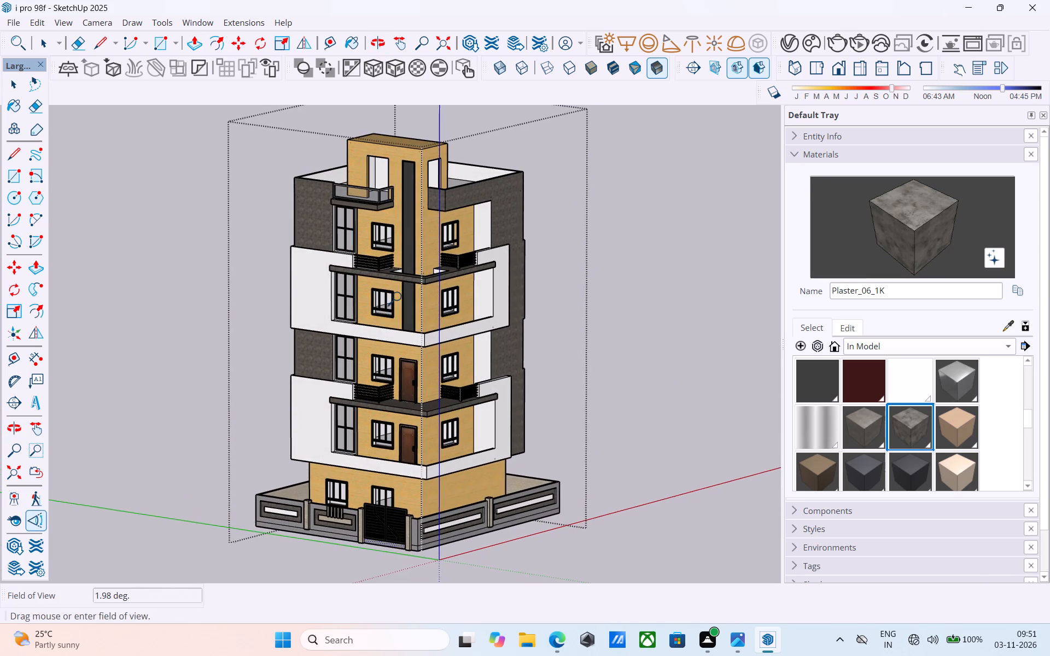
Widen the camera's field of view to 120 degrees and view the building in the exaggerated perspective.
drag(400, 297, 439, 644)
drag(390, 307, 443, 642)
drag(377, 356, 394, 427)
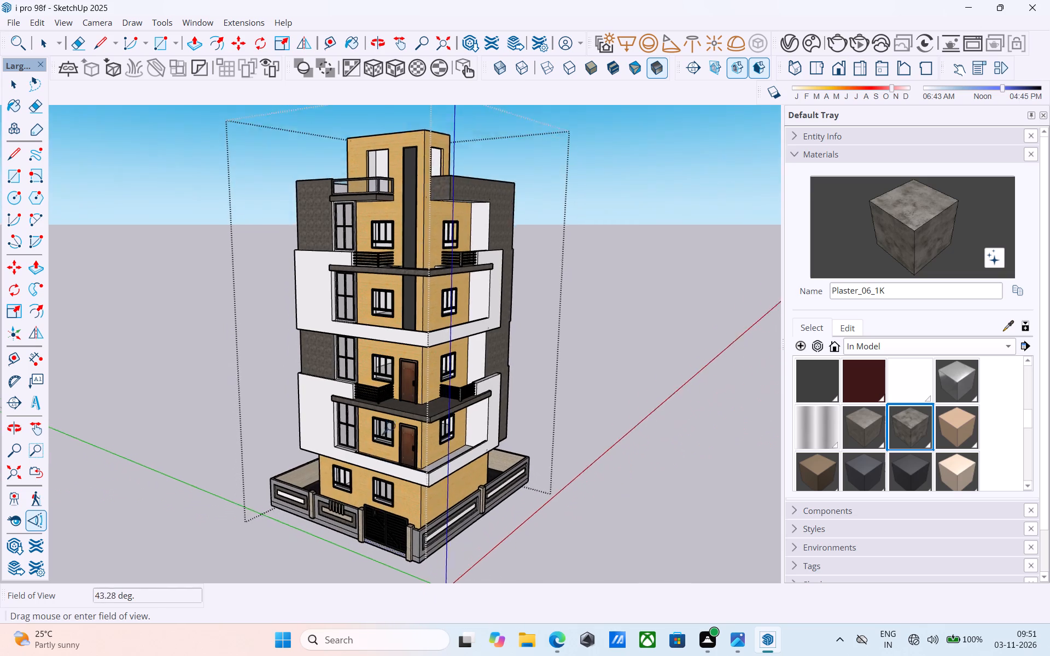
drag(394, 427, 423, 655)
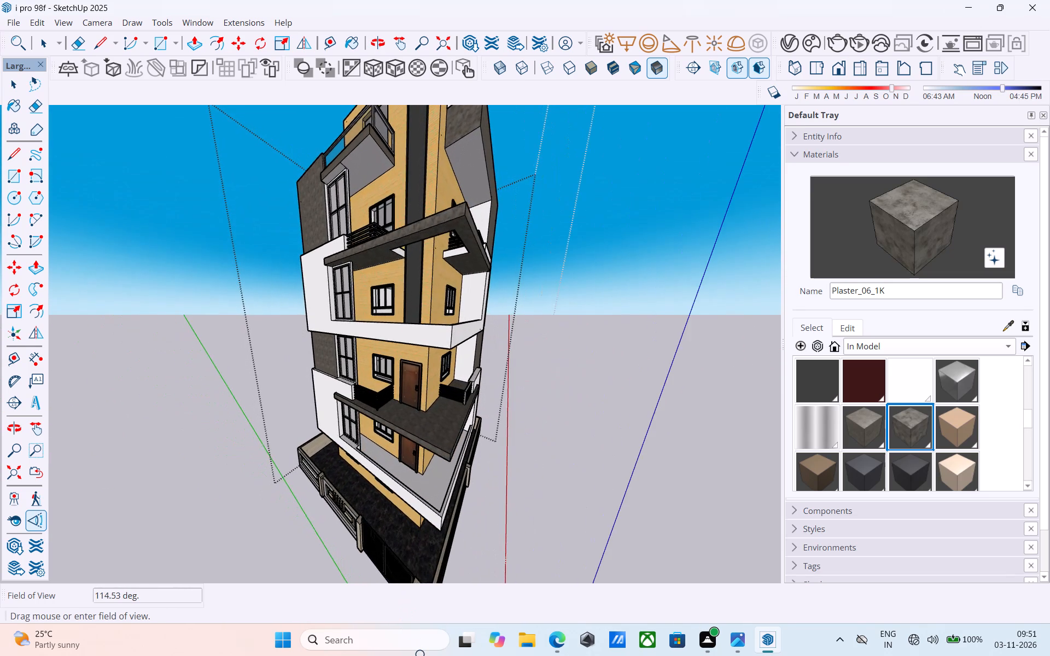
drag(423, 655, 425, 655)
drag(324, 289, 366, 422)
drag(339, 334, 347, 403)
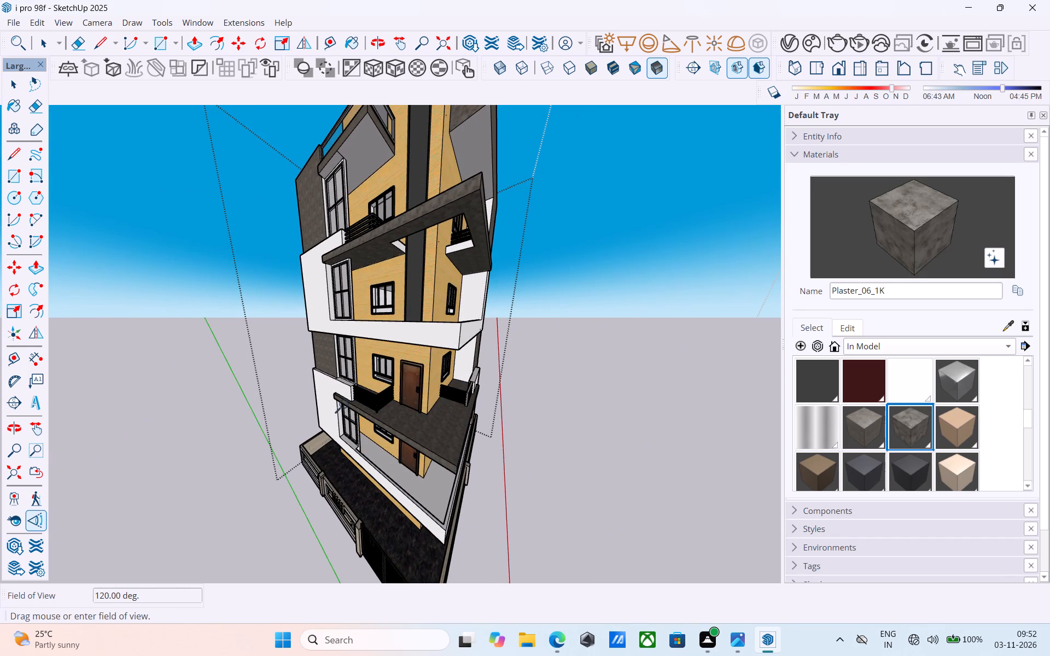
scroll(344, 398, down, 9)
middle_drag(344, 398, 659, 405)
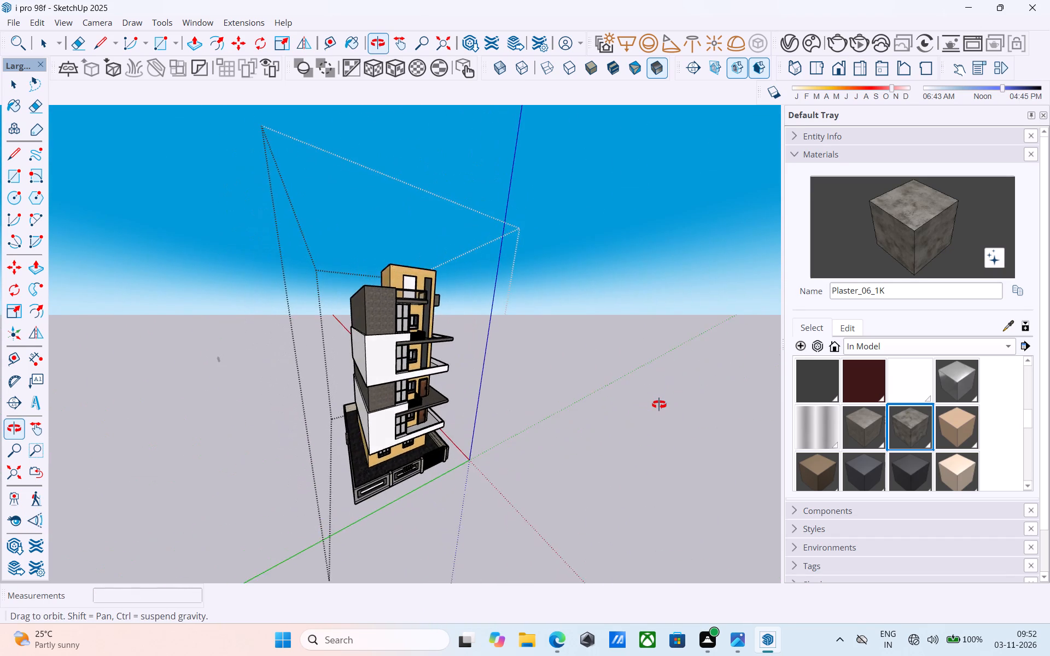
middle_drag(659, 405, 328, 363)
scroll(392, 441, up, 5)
Narrow the camera's field of view from the extreme wide angle to a moderate perspective of the whole building.
drag(340, 484, 336, 448)
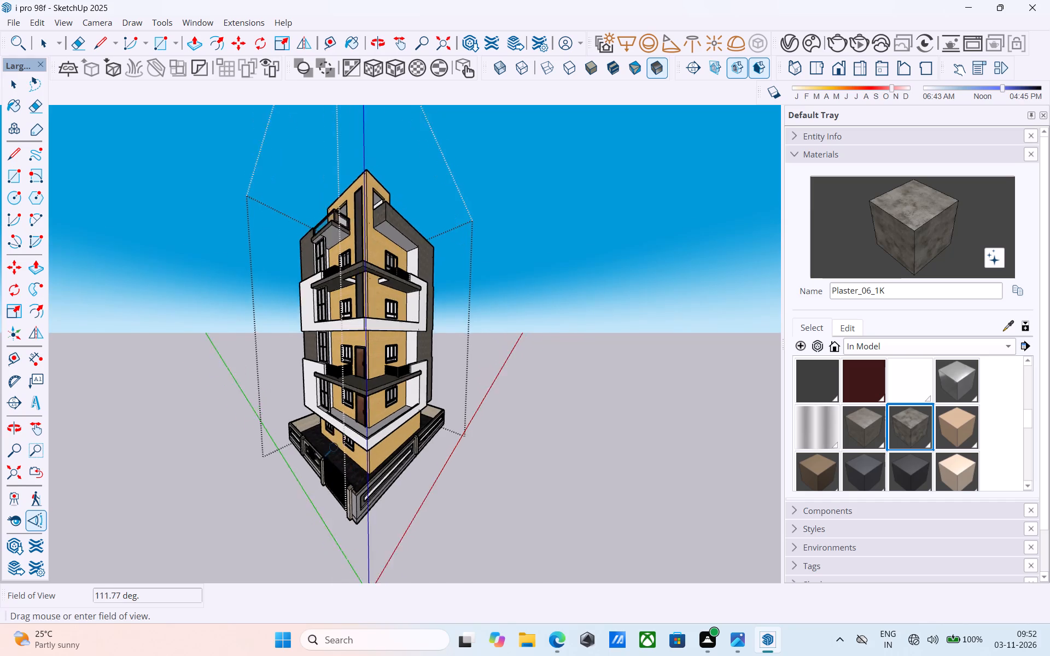
drag(336, 448, 353, 371)
scroll(364, 354, up, 8)
middle_click(388, 392)
scroll(388, 392, down, 5)
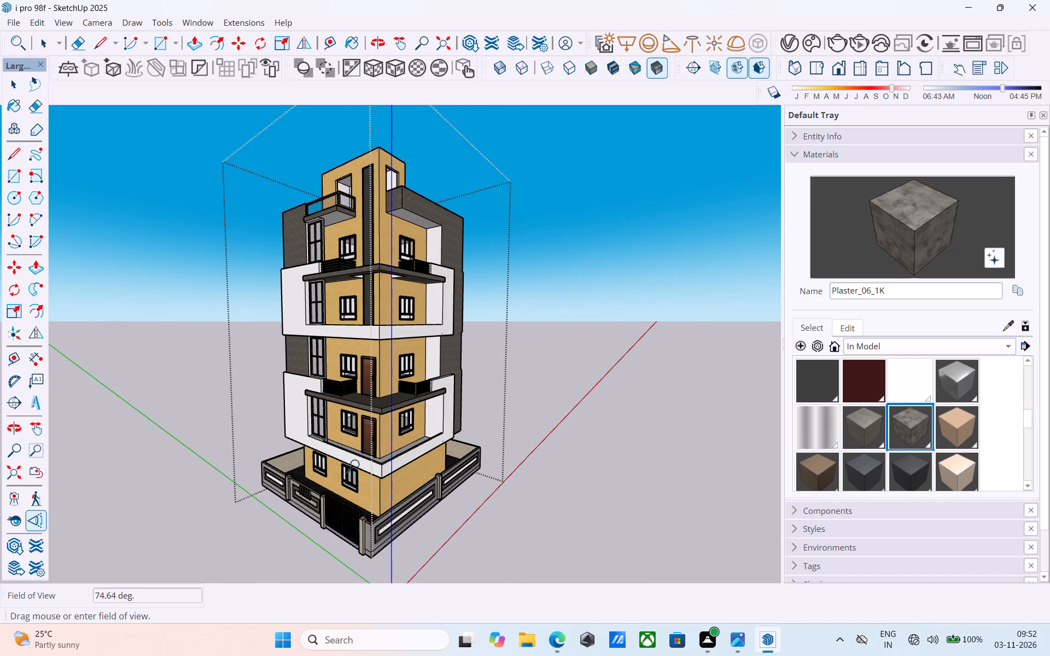
drag(357, 473, 365, 356)
middle_drag(365, 355, 390, 420)
drag(375, 415, 378, 436)
middle_drag(386, 427, 437, 390)
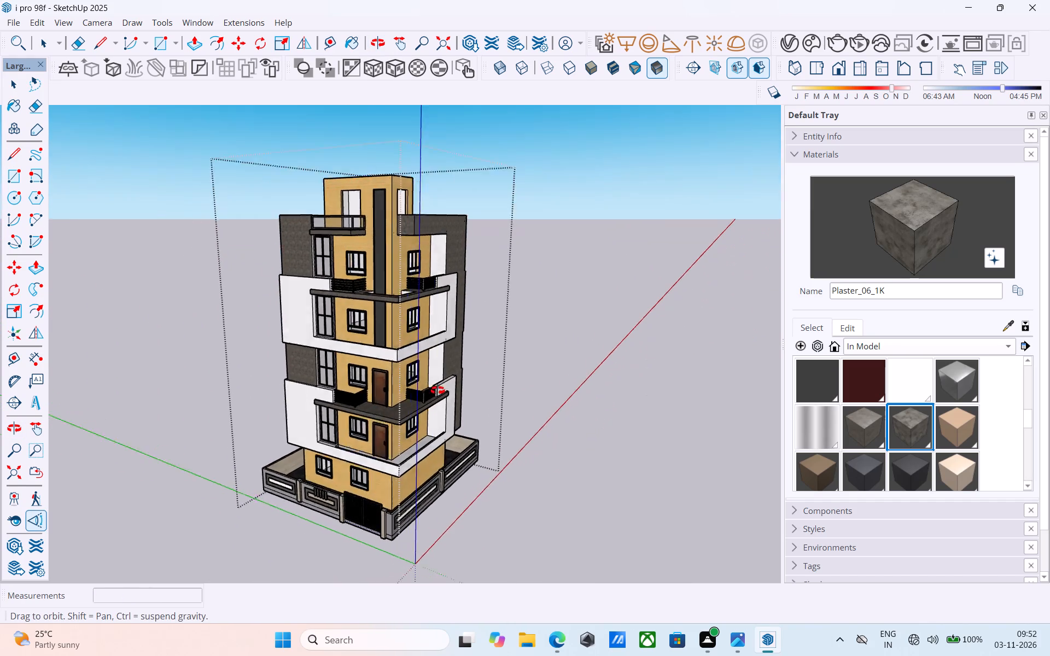
middle_drag(437, 390, 392, 484)
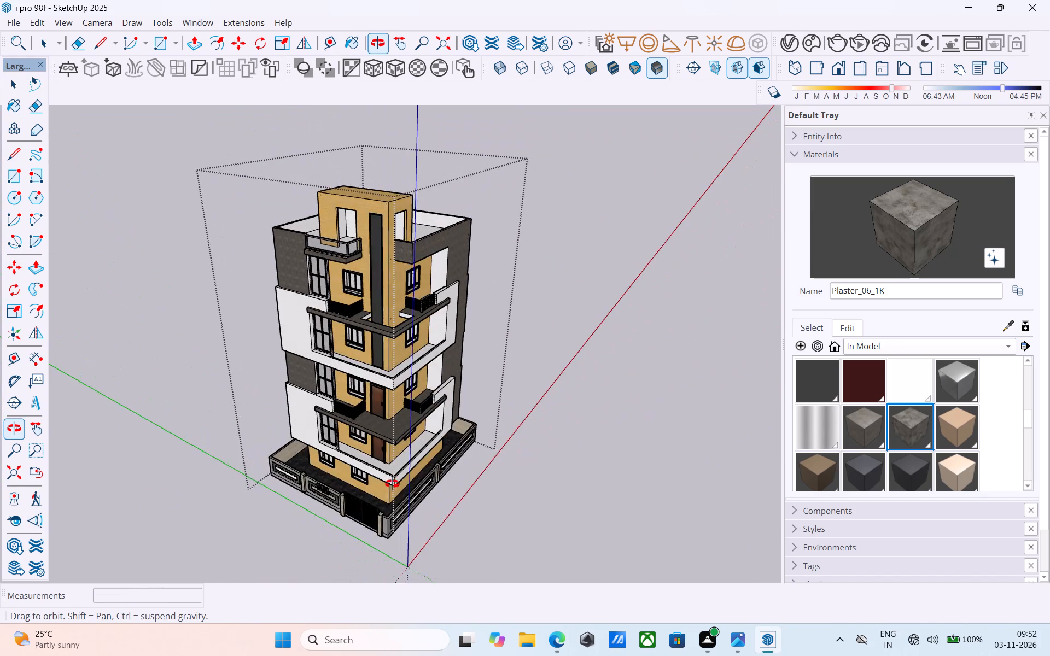
Save the model with the moderate perspective view of the whole building.
middle_drag(392, 484, 390, 494)
key(space)
key(ctrl+s)
Examine the entrance gate, facades and undersides of the balcony slabs from low viewpoints around the building.
scroll(375, 441, down, 5)
middle_drag(366, 442, 336, 419)
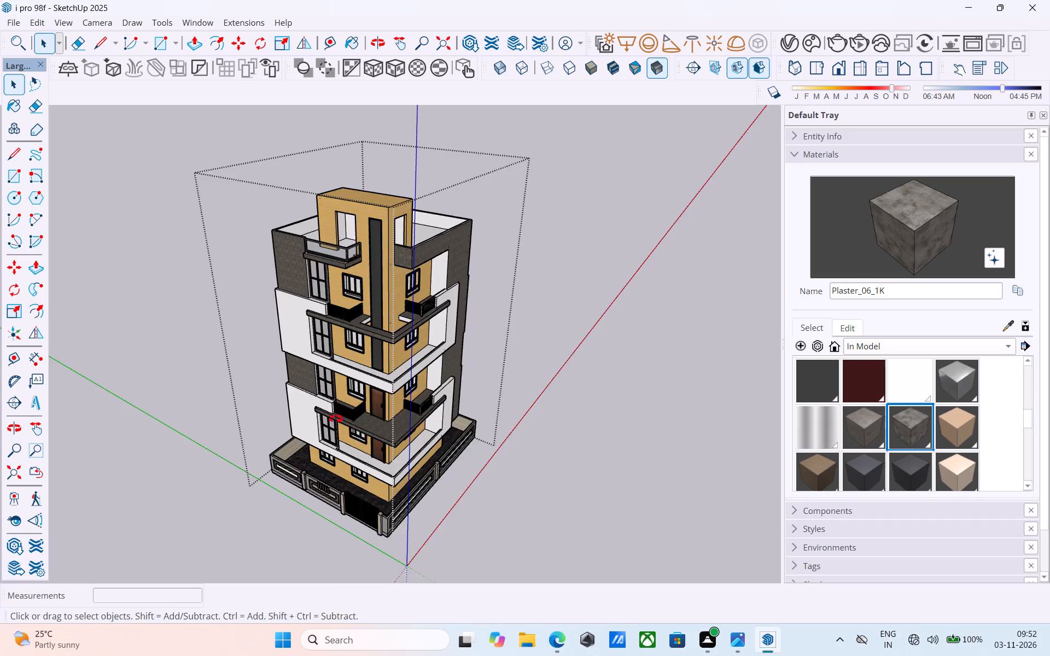
middle_drag(336, 419, 555, 292)
scroll(460, 452, up, 14)
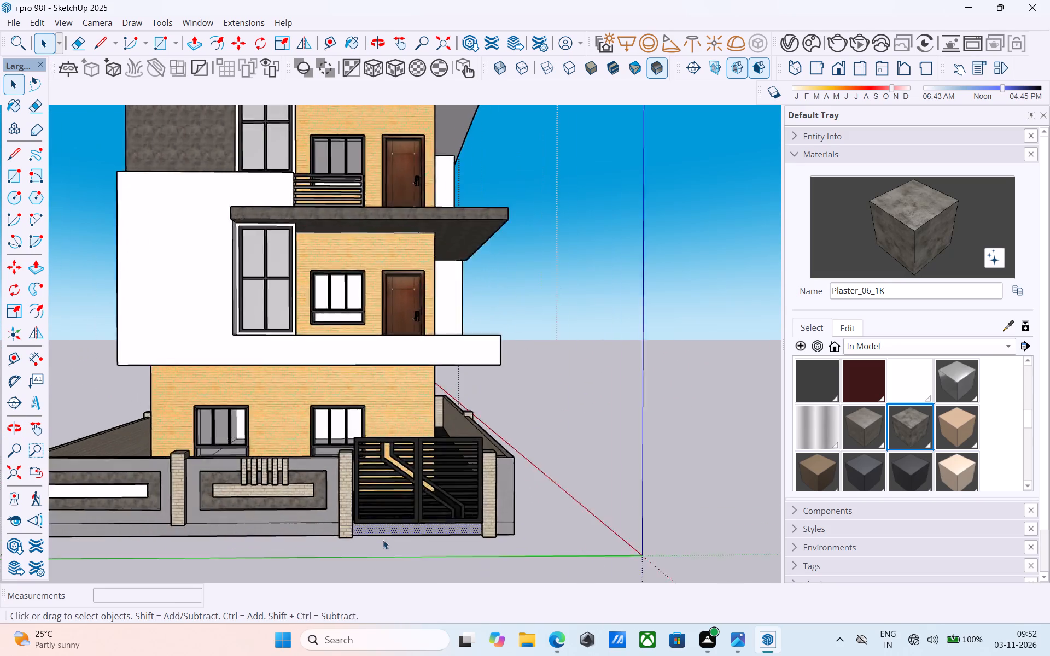
scroll(383, 540, up, 9)
middle_drag(475, 476, 229, 177)
scroll(201, 220, up, 1)
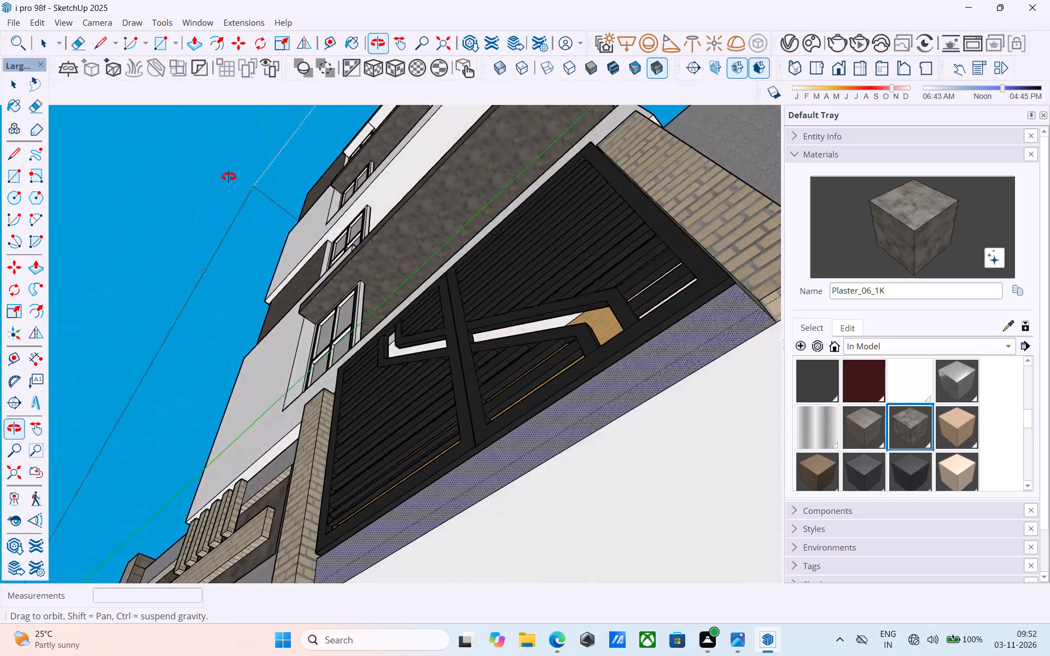
middle_drag(229, 177, 339, 158)
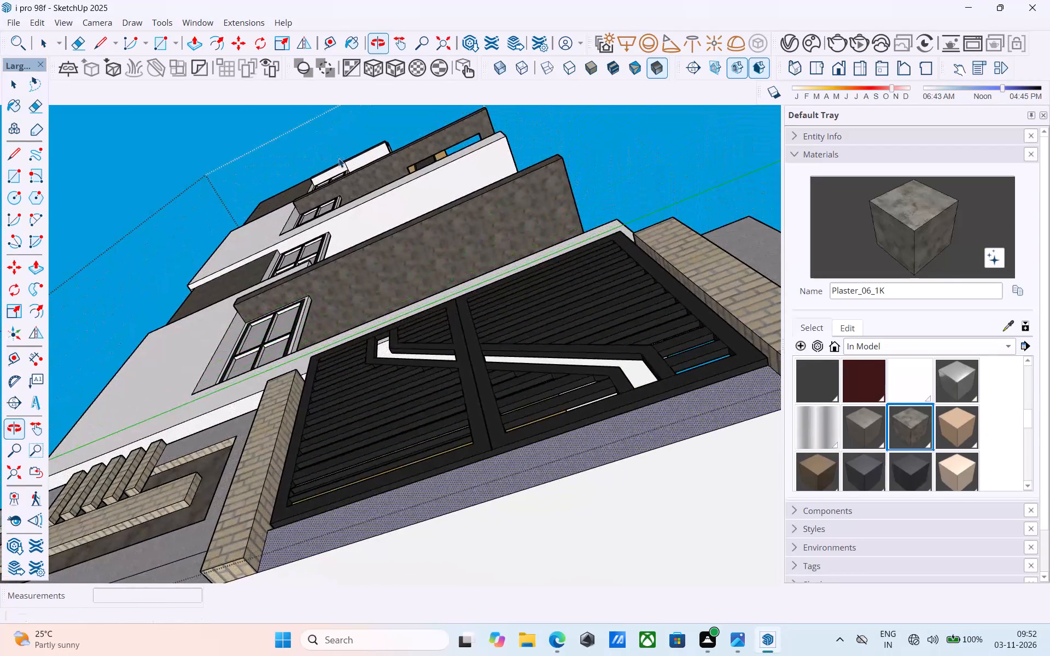
scroll(339, 158, up, 12)
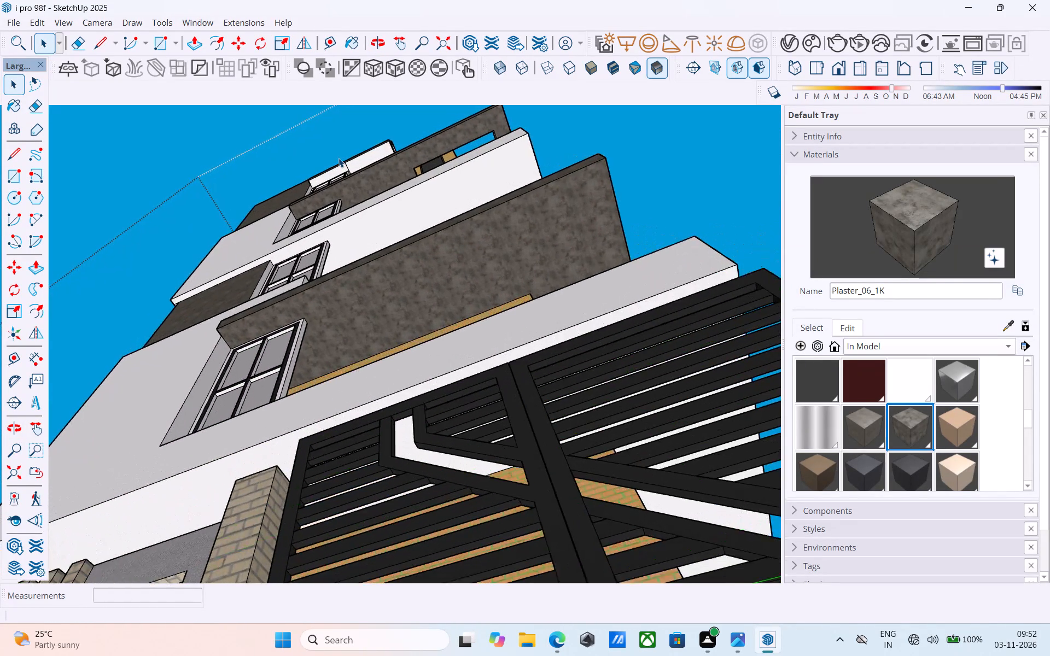
scroll(339, 158, up, 14)
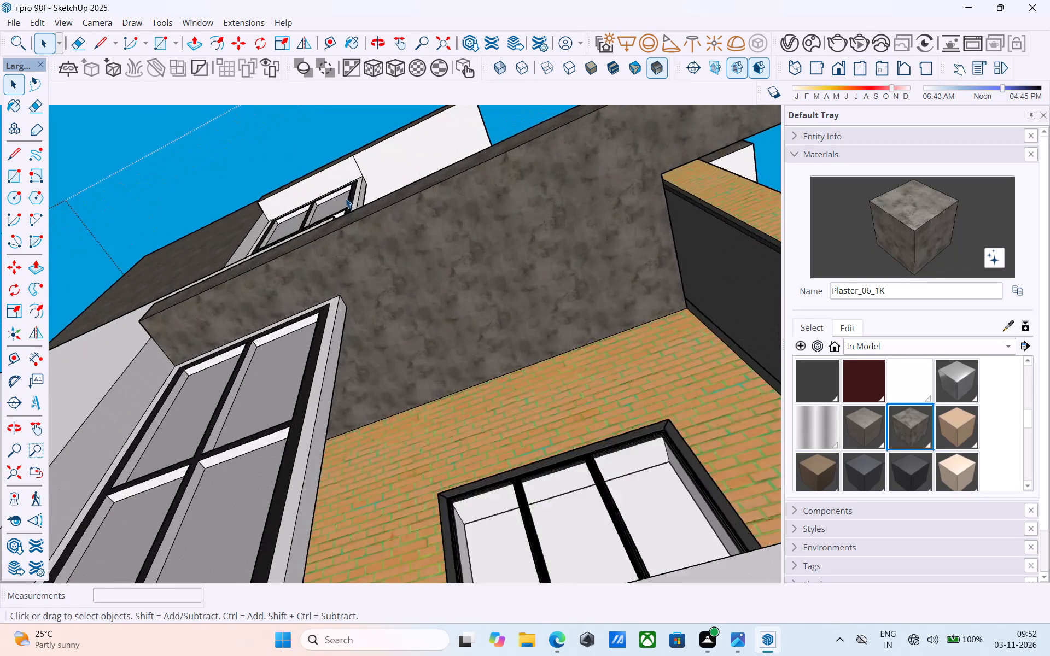
scroll(346, 198, up, 6)
scroll(374, 333, up, 8)
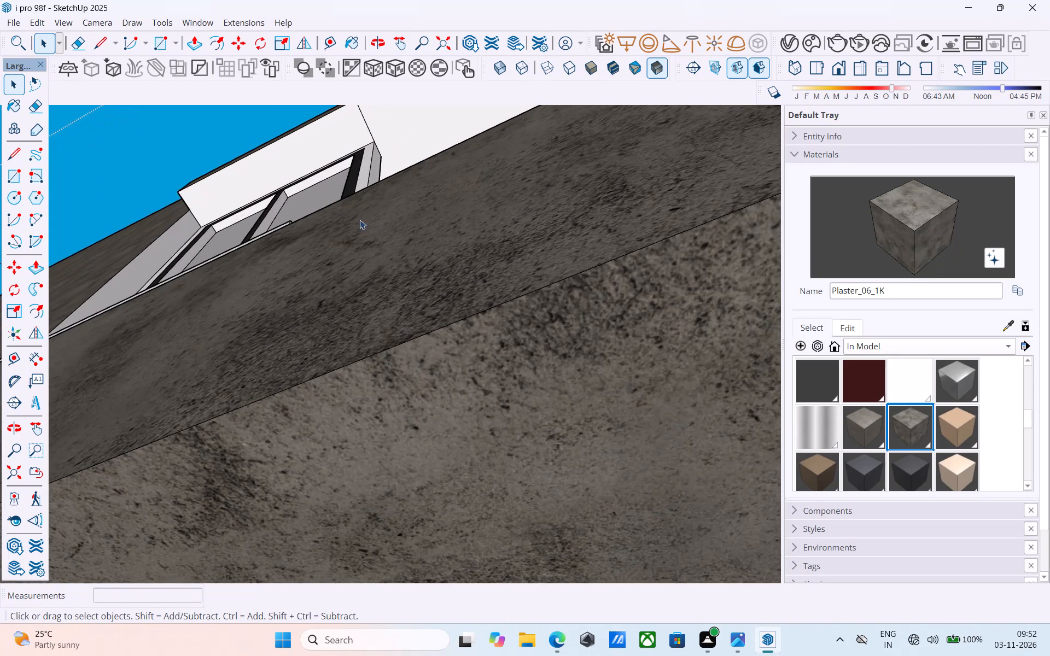
scroll(359, 215, up, 3)
scroll(338, 150, up, 6)
scroll(346, 160, down, 18)
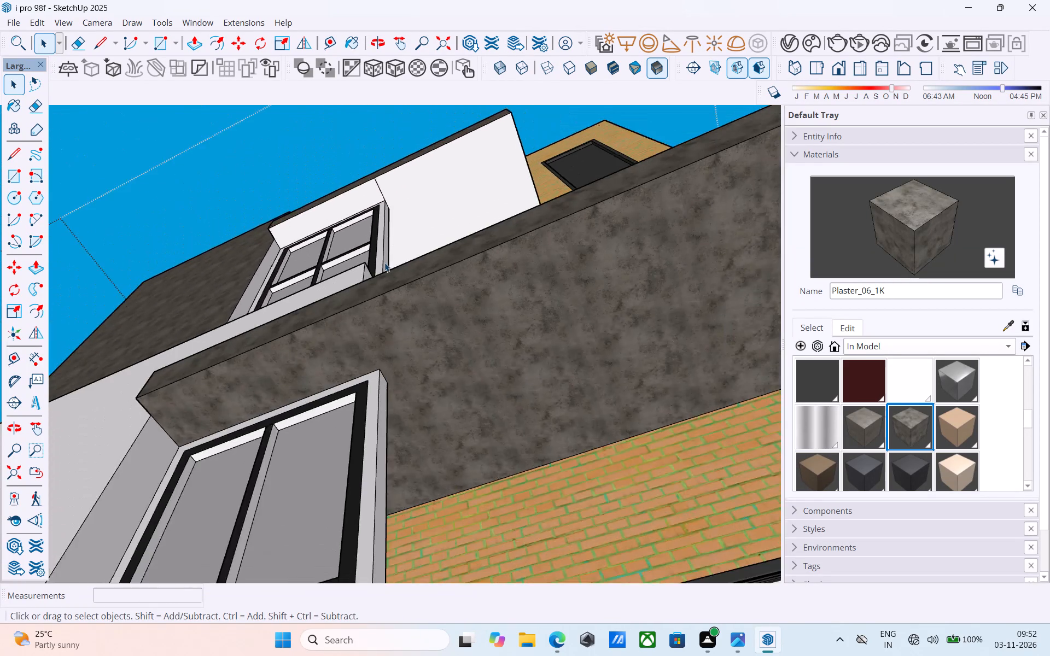
scroll(384, 262, down, 14)
middle_drag(393, 264, 272, 335)
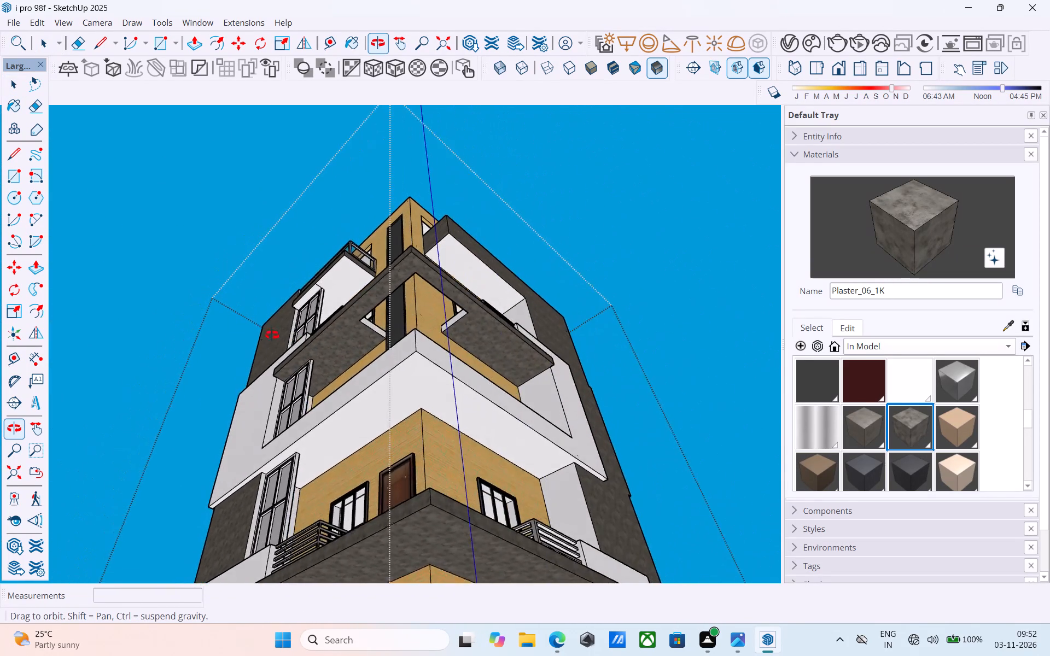
middle_drag(272, 335, 340, 501)
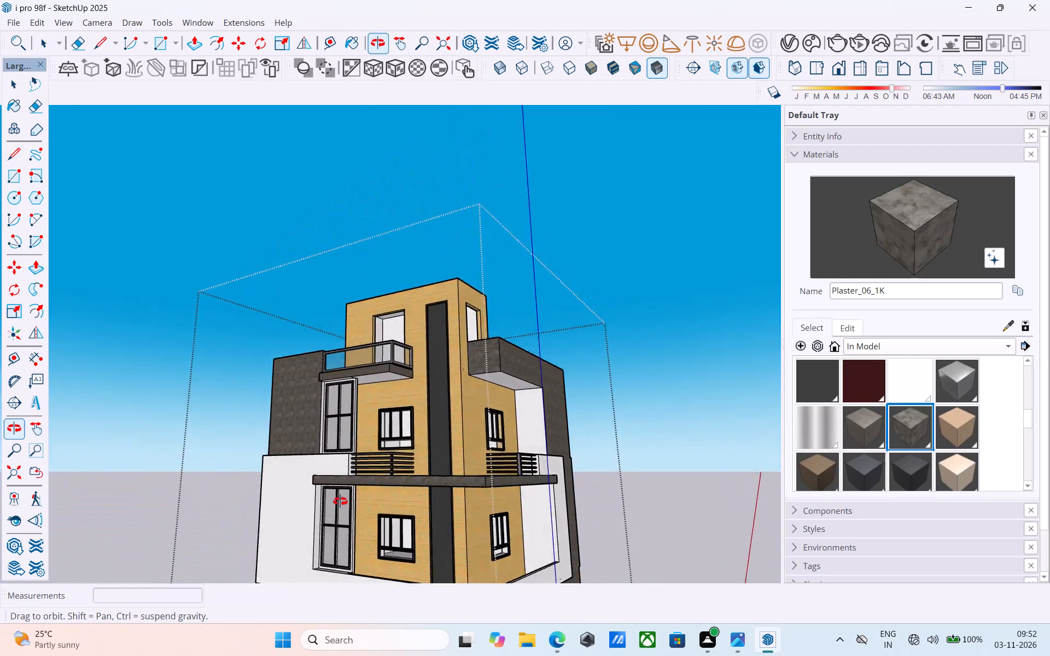
middle_drag(340, 501, 221, 409)
scroll(302, 354, down, 6)
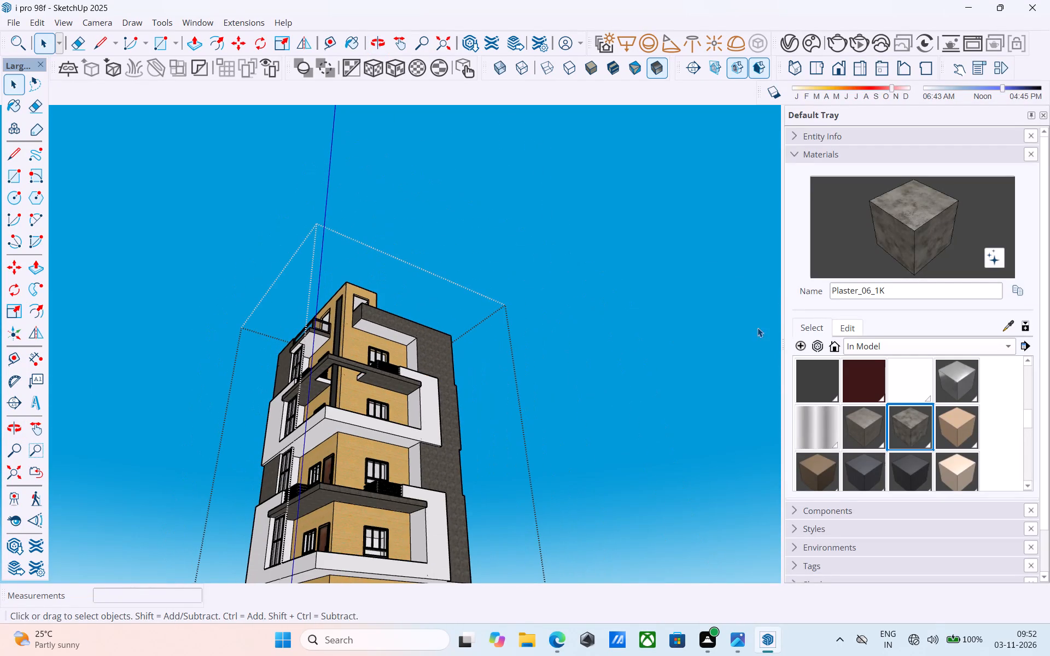
Paint the white inner side faces of the two openings in the upper balcony slab with Plaster_06_1K.
click(903, 216)
scroll(358, 370, up, 14)
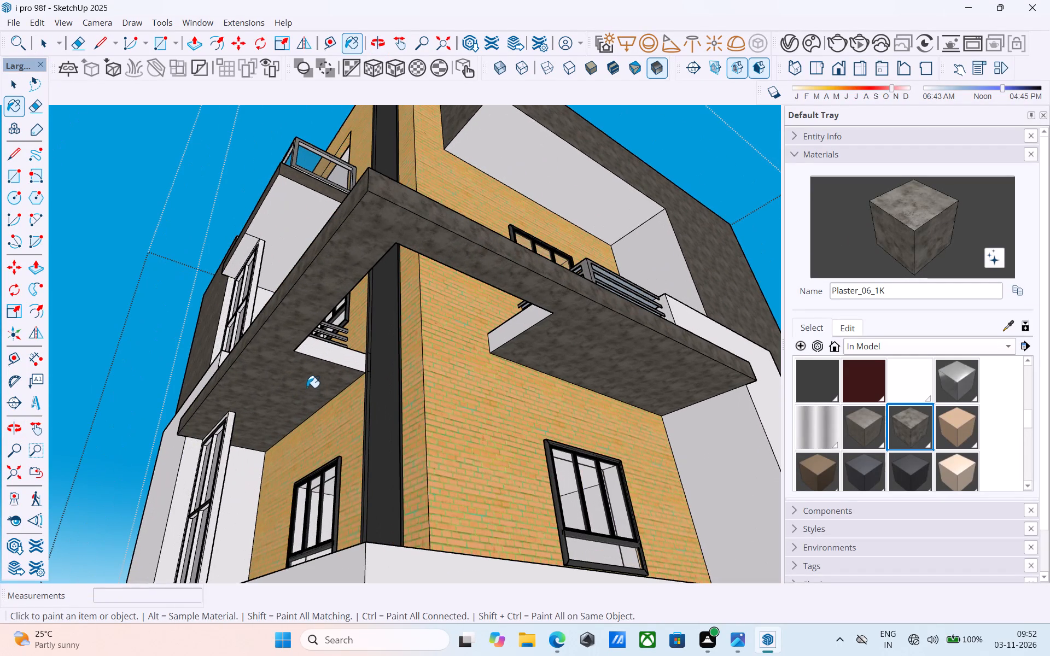
click(316, 357)
click(521, 325)
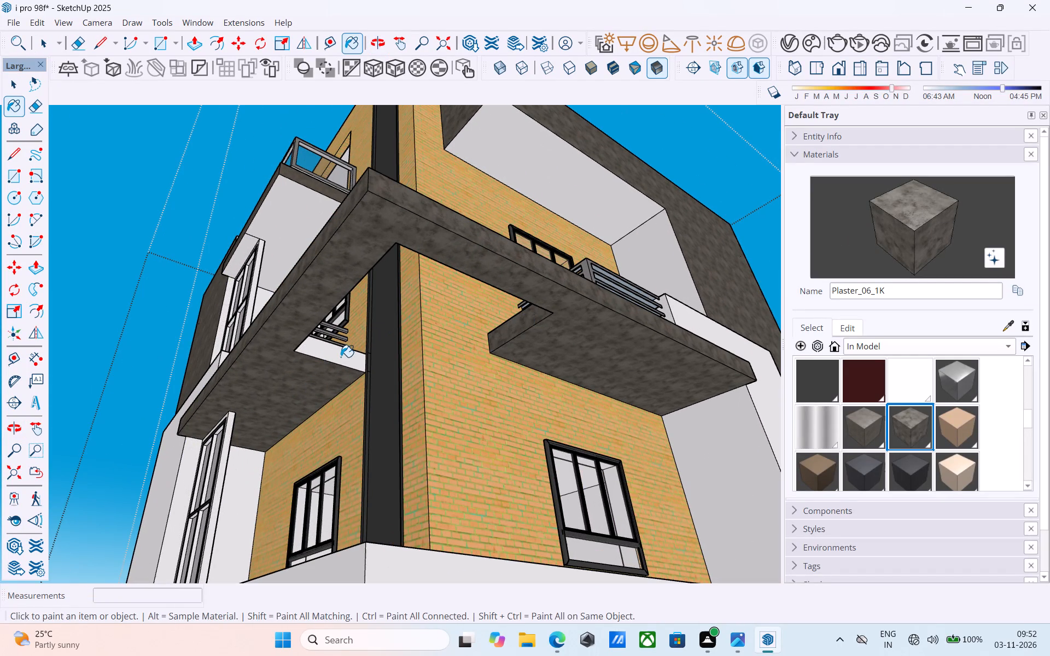
click(341, 357)
scroll(355, 311, down, 16)
scroll(344, 490, up, 7)
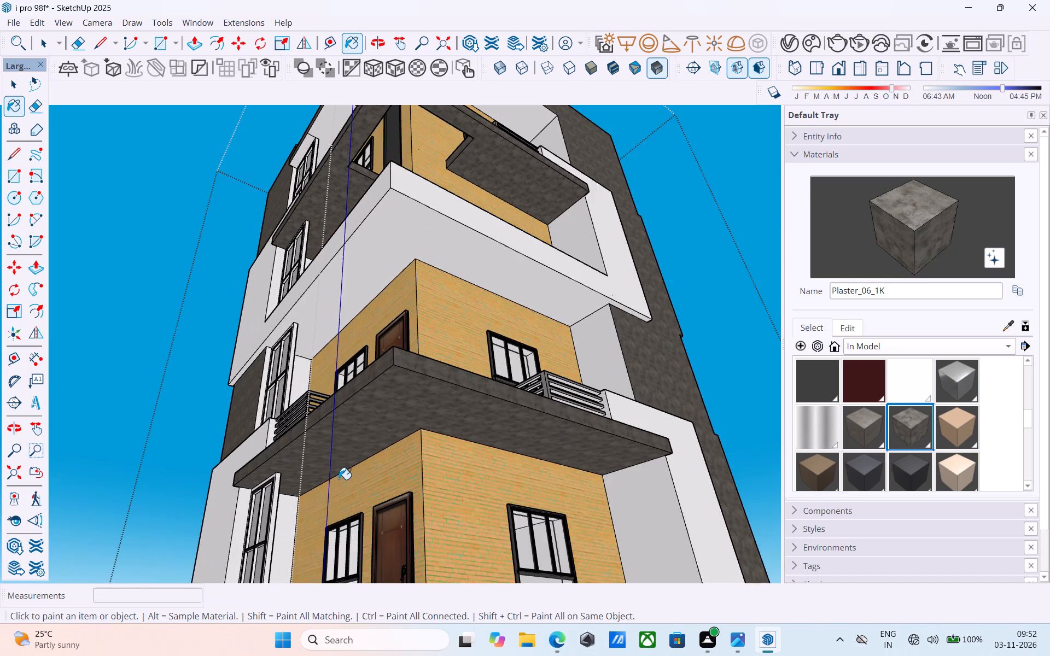
Push/Pull the outer inner face of the upper balcony slab's side-facade opening toward the brick wall to narrow the opening.
scroll(325, 449, down, 11)
middle_drag(360, 385, 501, 642)
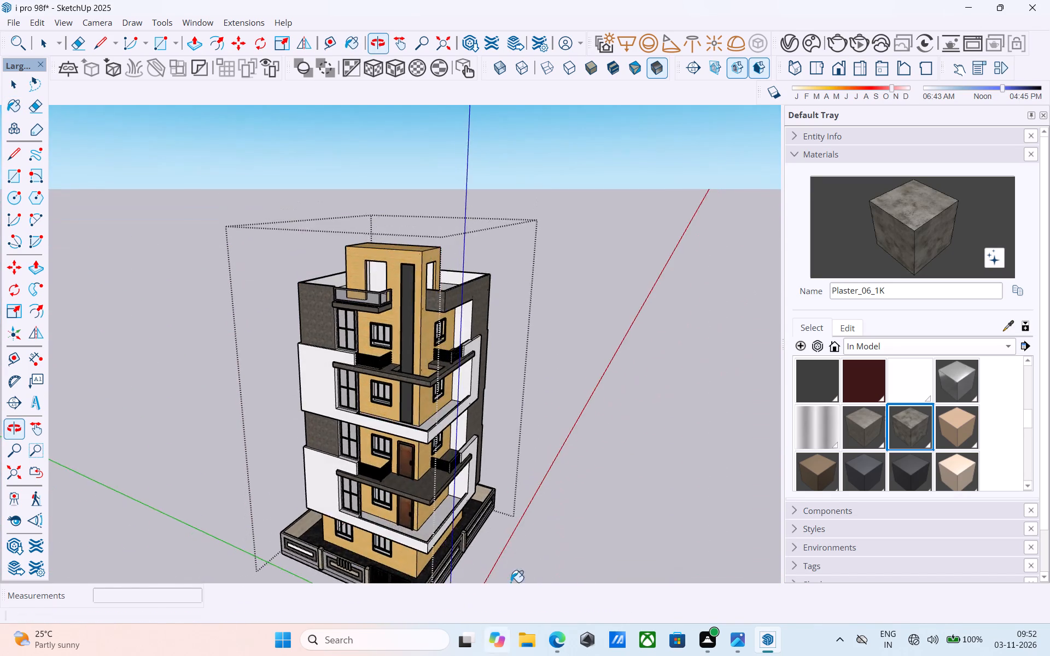
scroll(430, 336, up, 6)
key(space)
scroll(450, 372, up, 5)
middle_drag(467, 409, 634, 442)
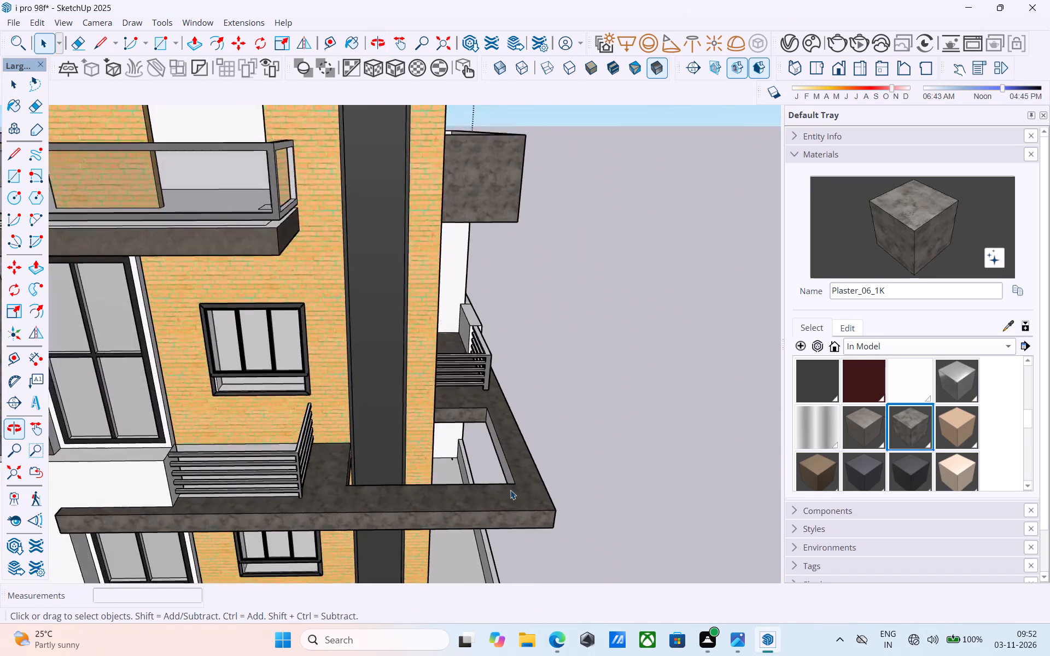
scroll(509, 490, up, 9)
click(494, 423)
key(p)
click(494, 423)
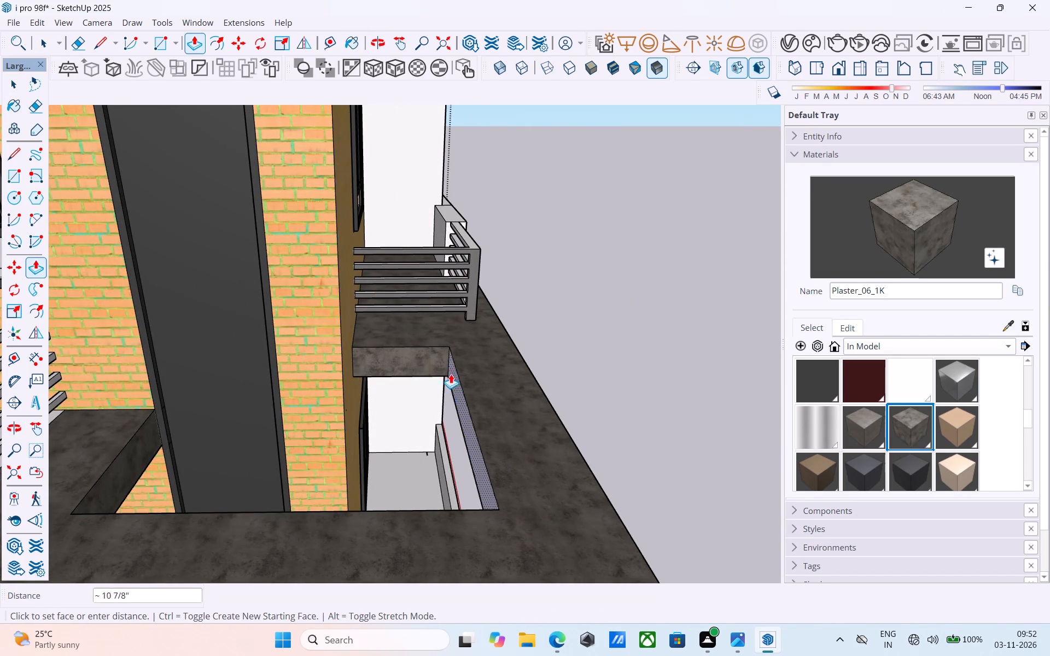
click(428, 359)
key(space)
Paint the unpainted inner side faces of the narrowed slab opening with Plaster_06_1K.
drag(943, 206, 960, 199)
scroll(441, 421, up, 2)
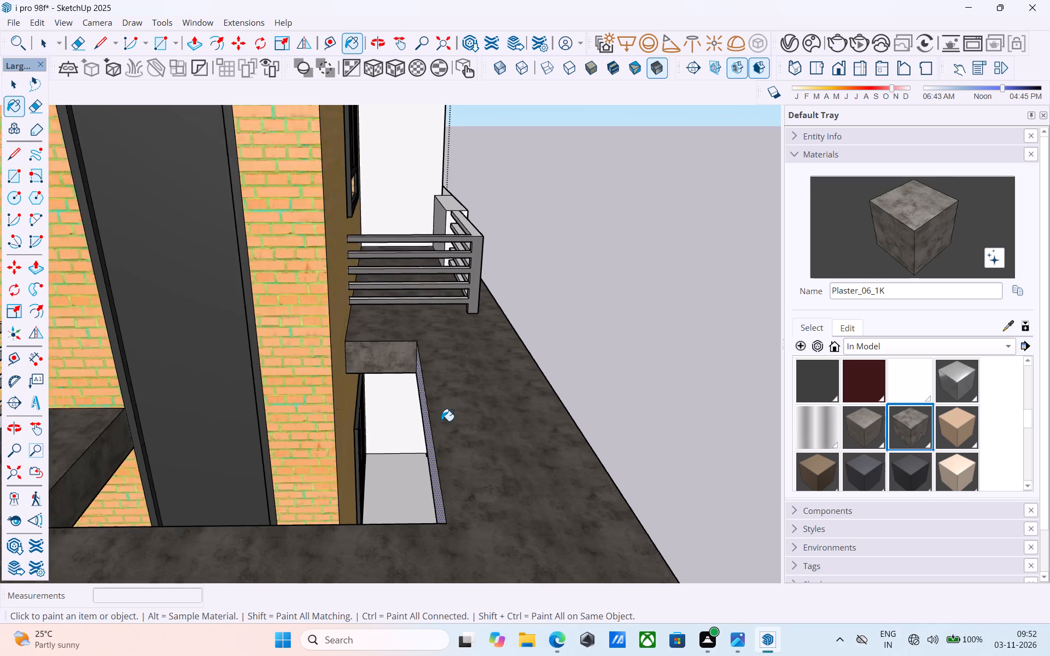
scroll(441, 421, up, 4)
click(418, 419)
middle_drag(418, 419, 0, 499)
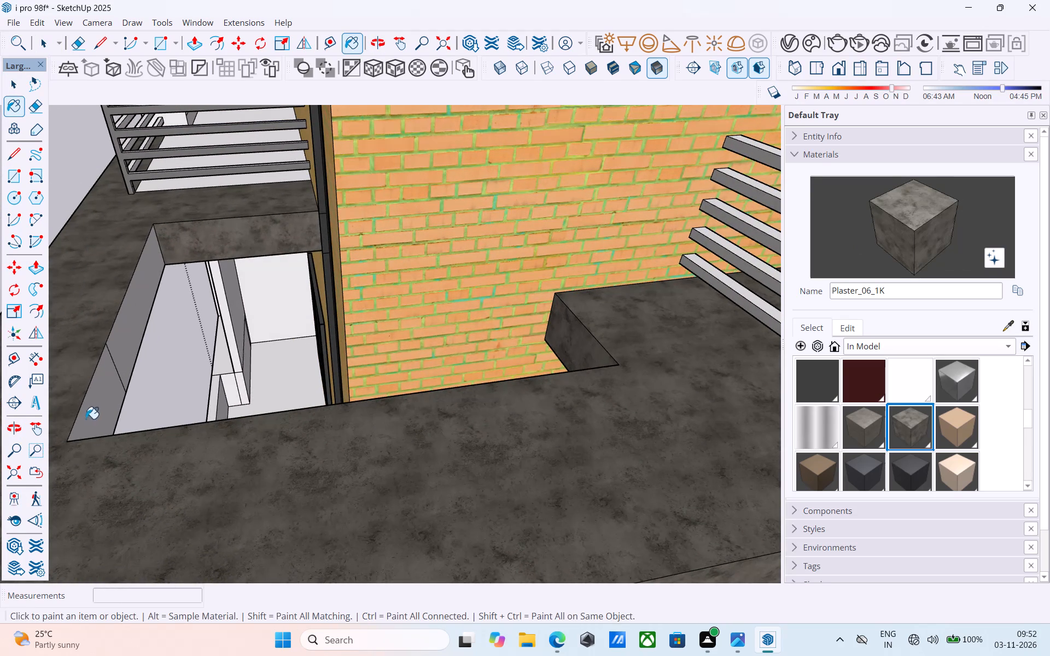
click(89, 410)
drag(126, 342, 131, 336)
Erase the leftover dividing edge on the narrowed opening's inner side face and save the model.
scroll(120, 352, up, 7)
key(e)
drag(115, 360, 111, 367)
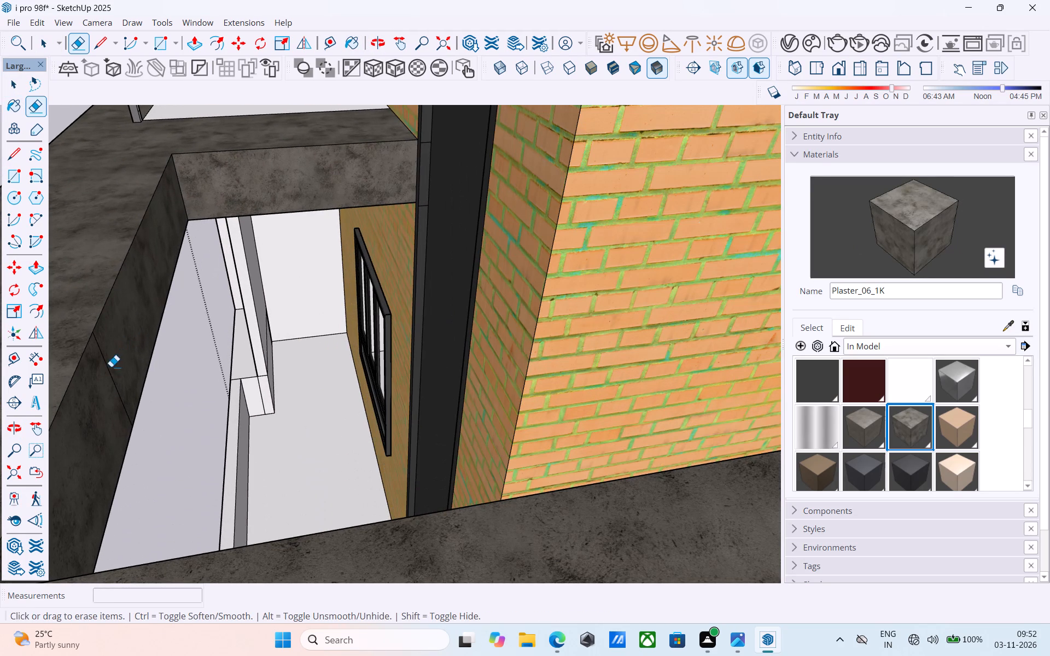
drag(111, 367, 103, 370)
key(space)
key(ctrl+s)
Frame the whole building in a slightly raised corner view and save the model.
scroll(104, 374, down, 14)
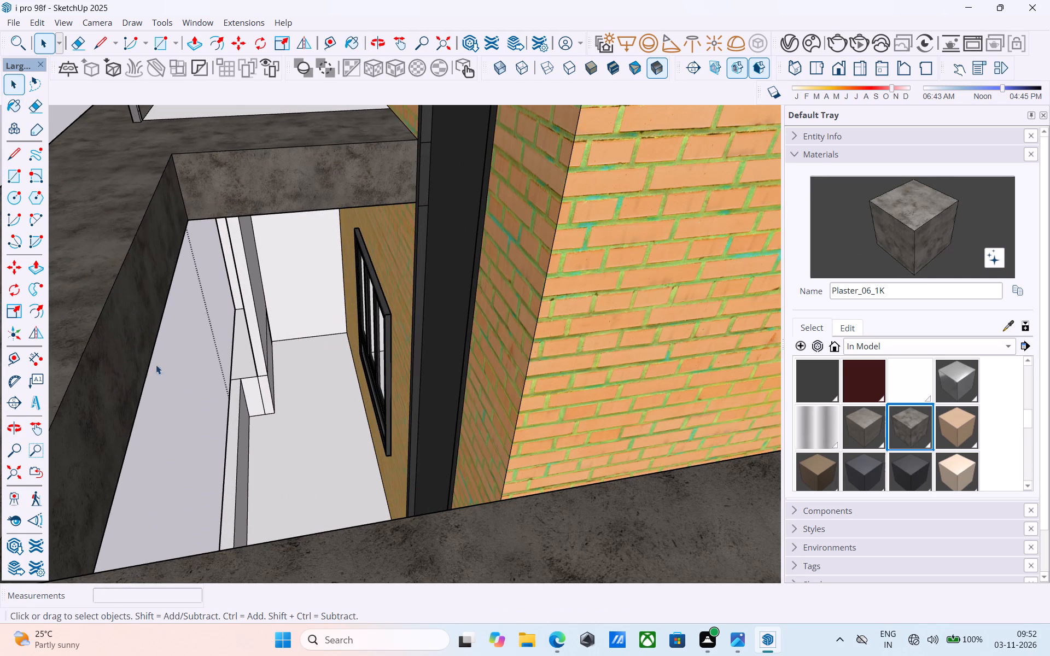
scroll(156, 365, down, 10)
middle_drag(287, 358, 521, 212)
scroll(528, 221, down, 4)
middle_drag(510, 242, 478, 166)
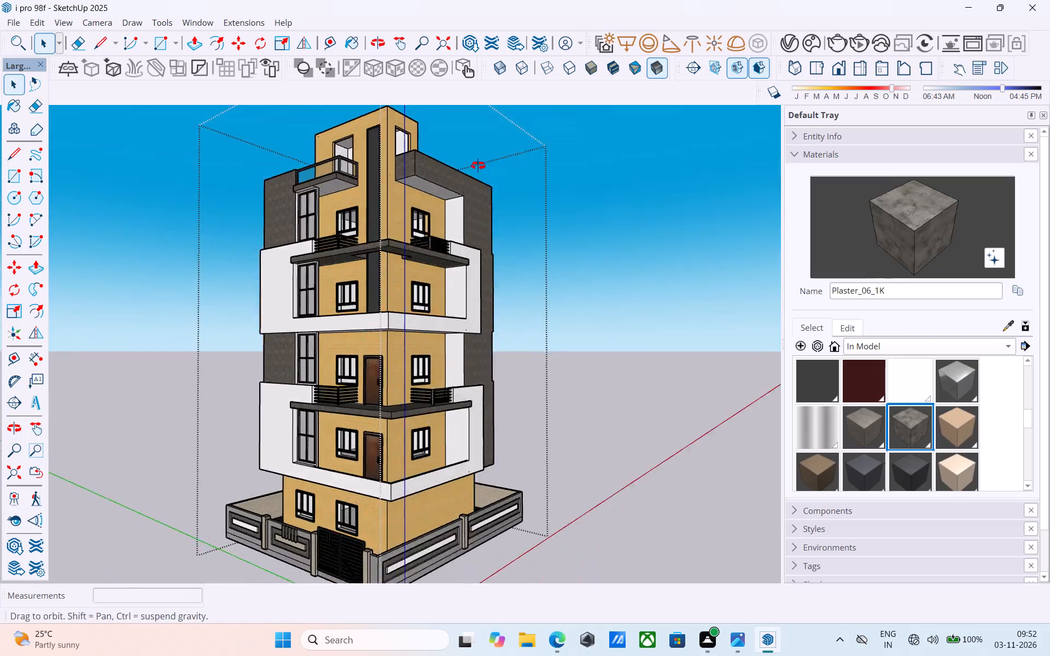
middle_drag(478, 166, 462, 270)
scroll(433, 284, down, 4)
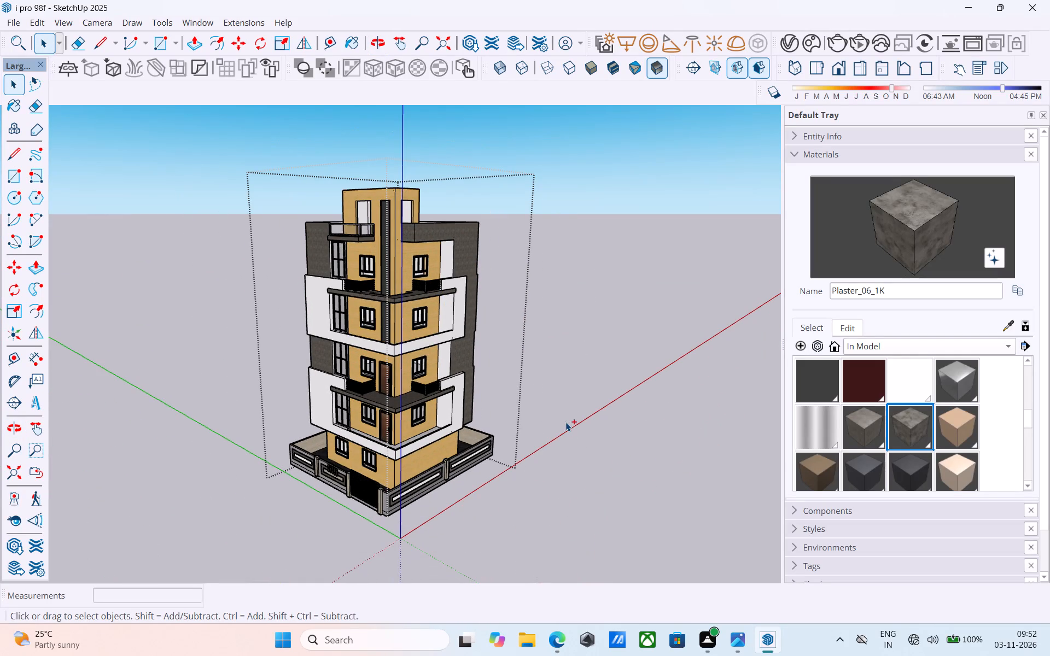
key(ctrl+s)
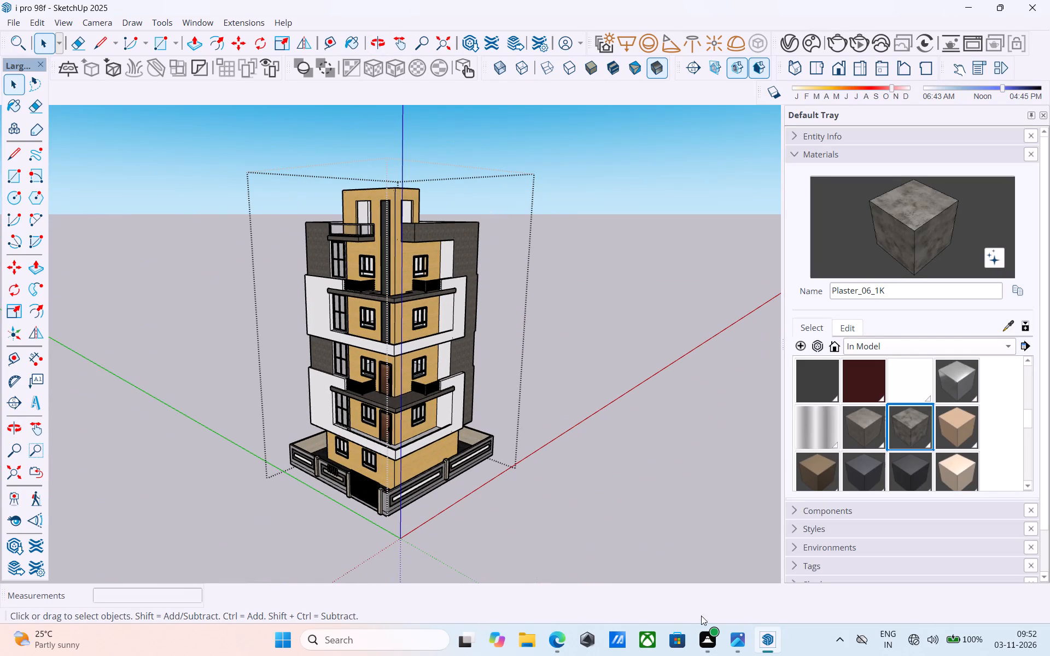